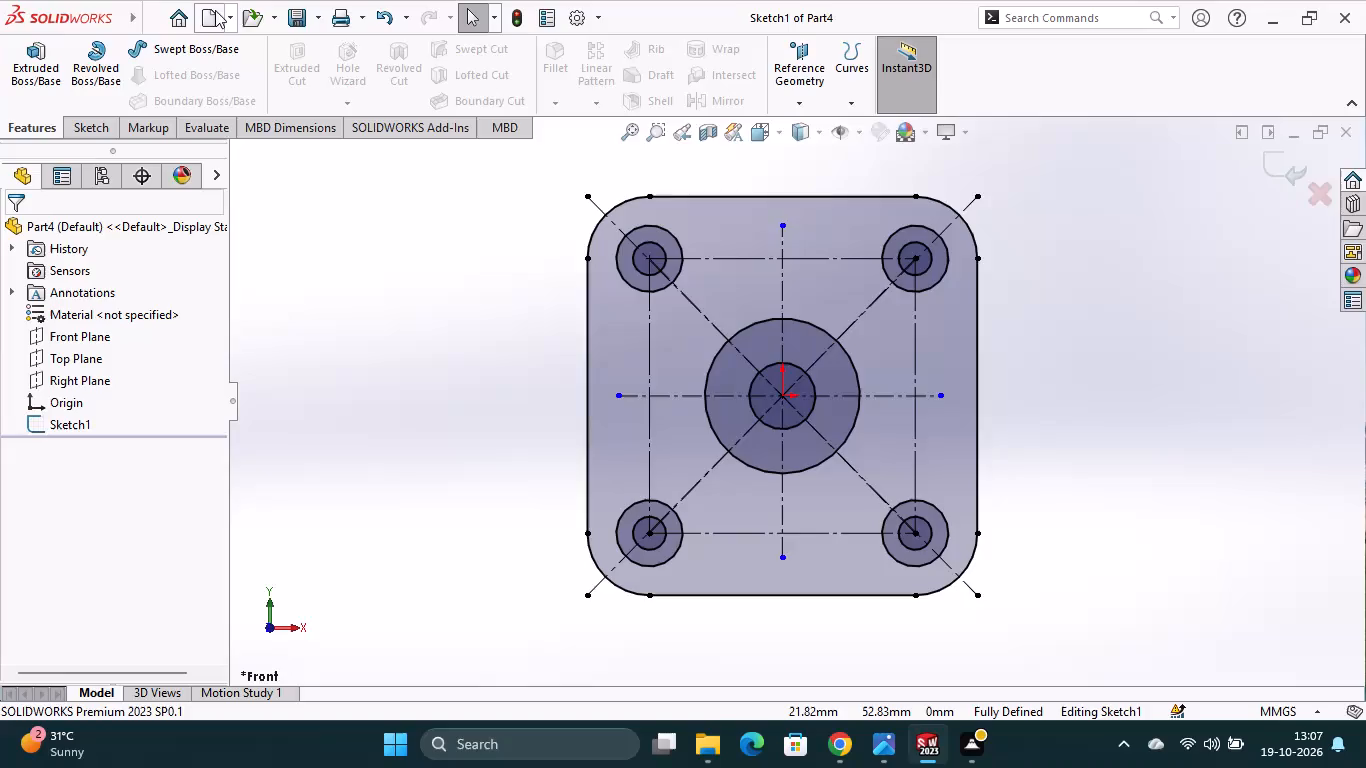
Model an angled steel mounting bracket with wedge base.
Create a new part and start a sketch on the Front Plane.
click(203, 19)
click(825, 634)
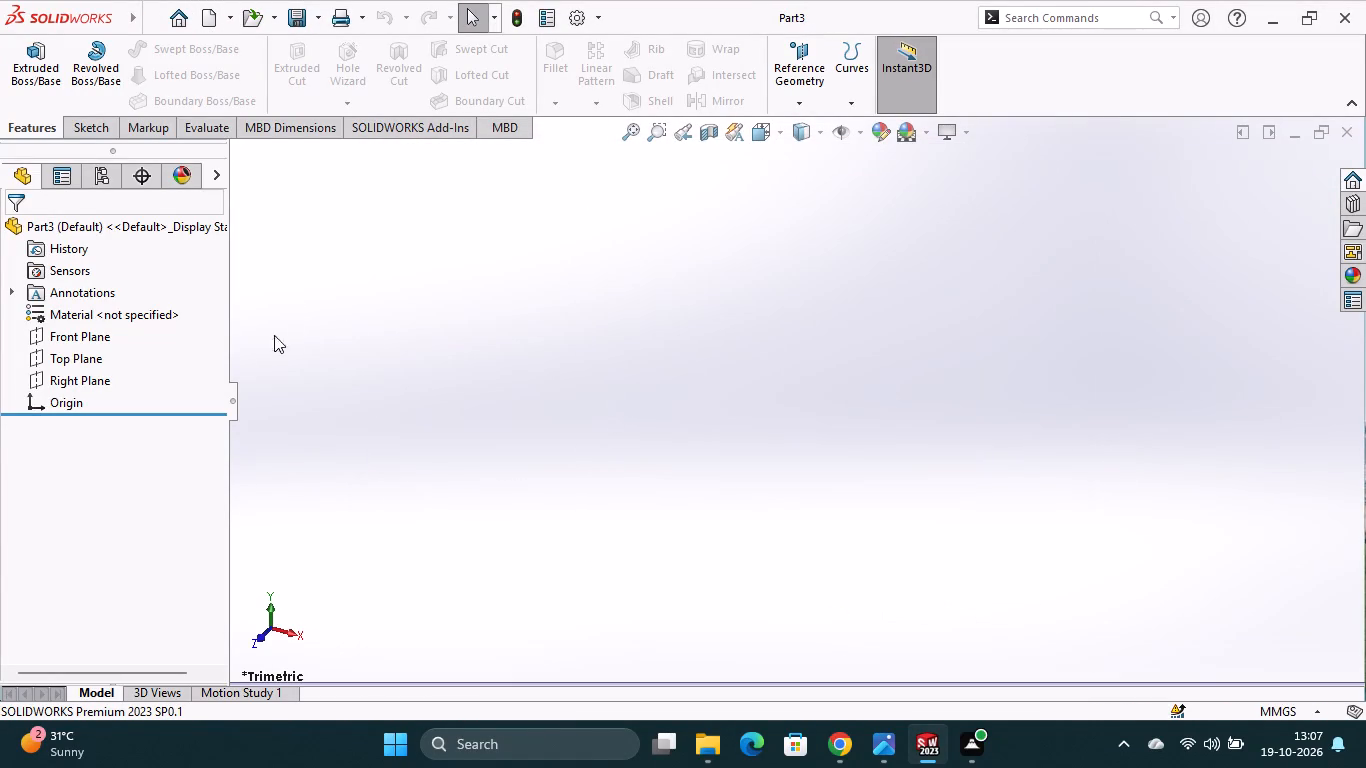
click(78, 342)
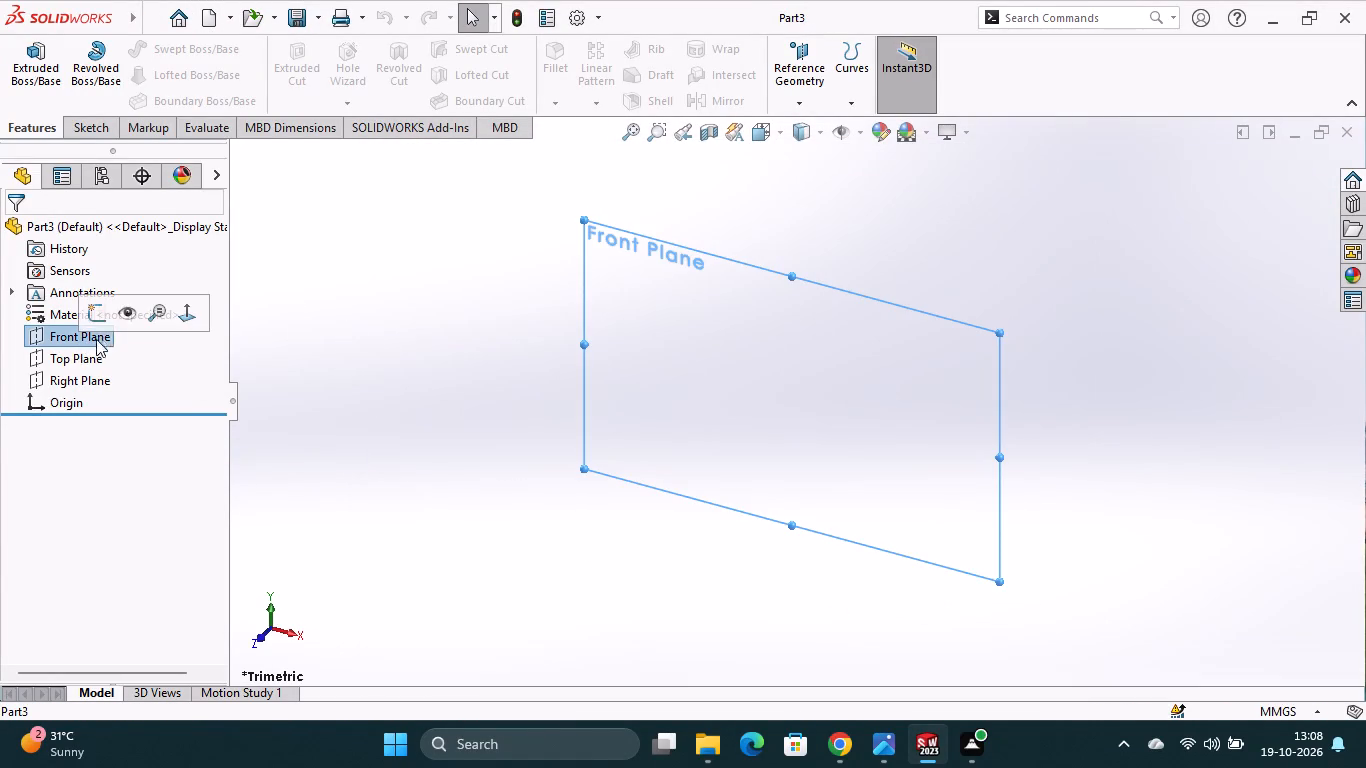
click(97, 314)
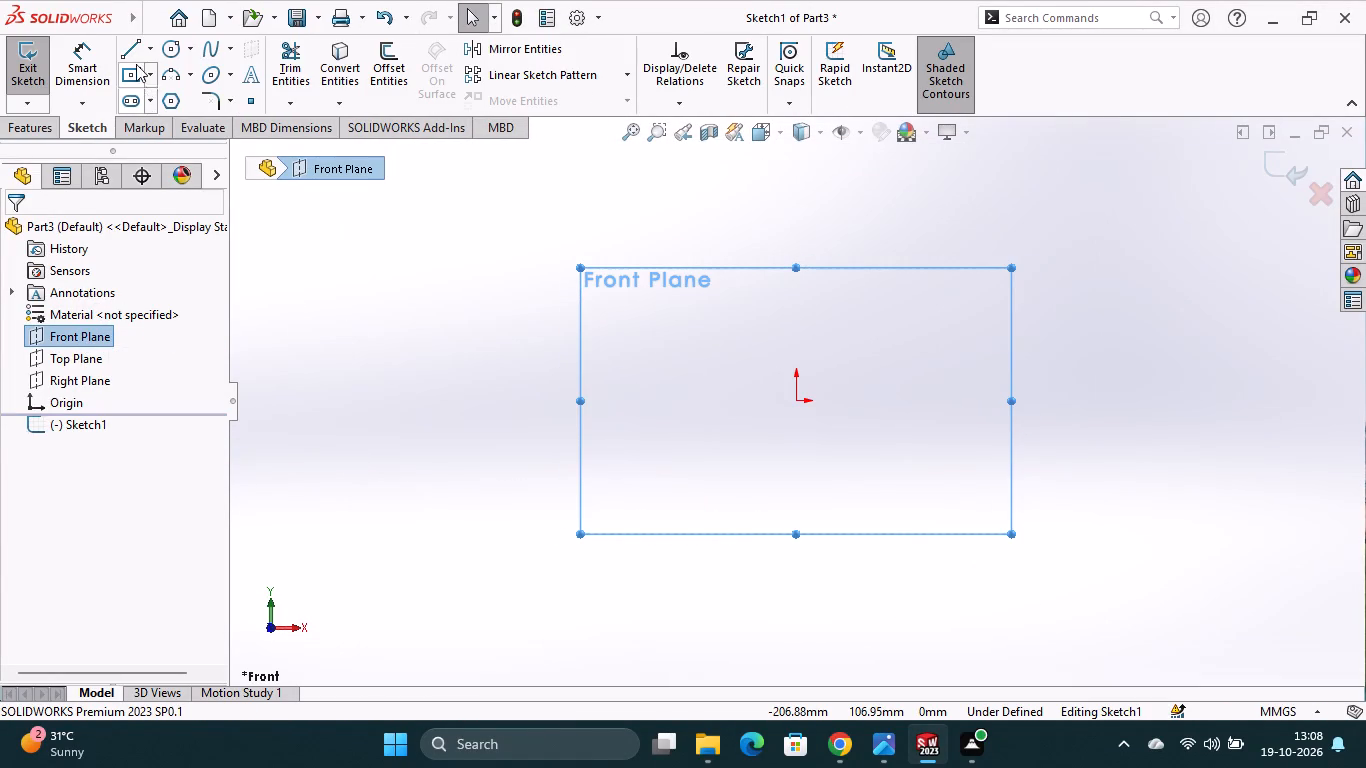
Sketch a horizontal line about 174 mm long from the origin along the positive X direction.
click(134, 51)
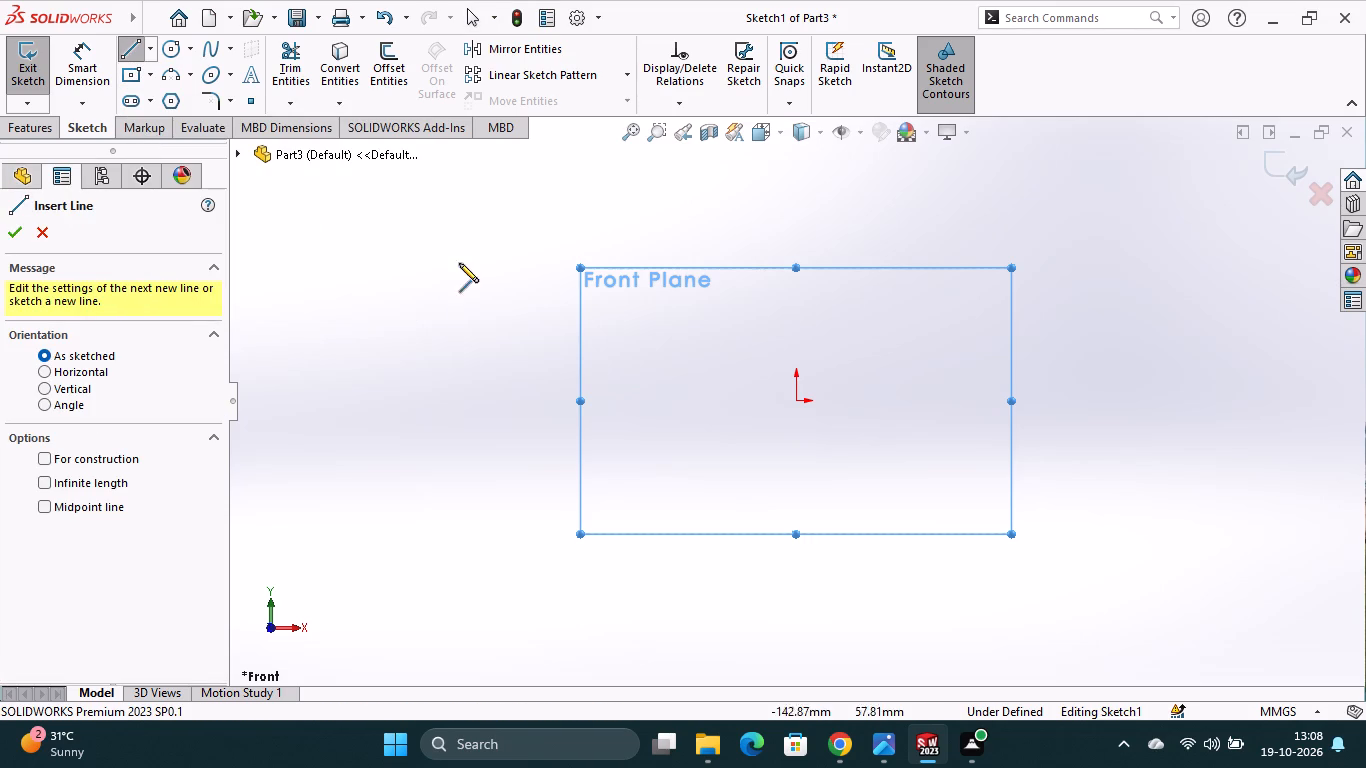
click(797, 403)
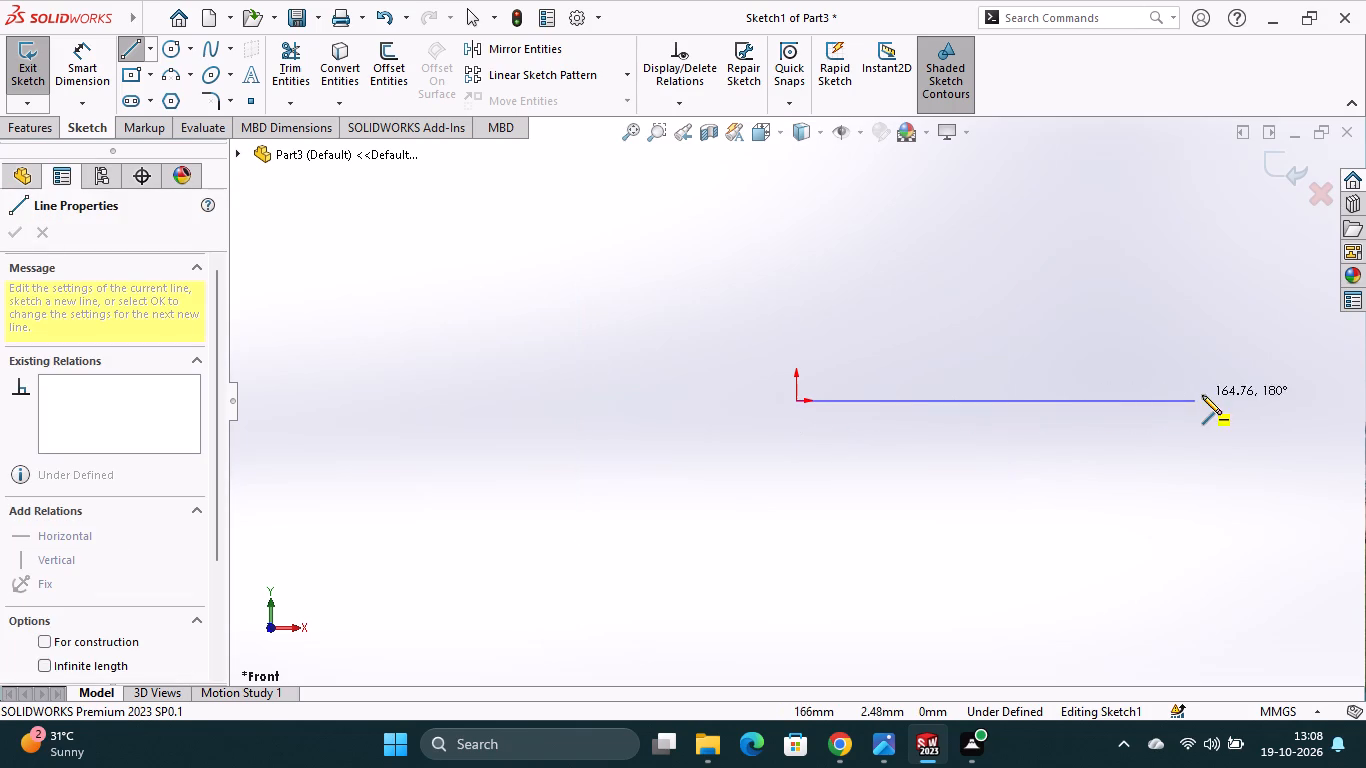
click(1218, 398)
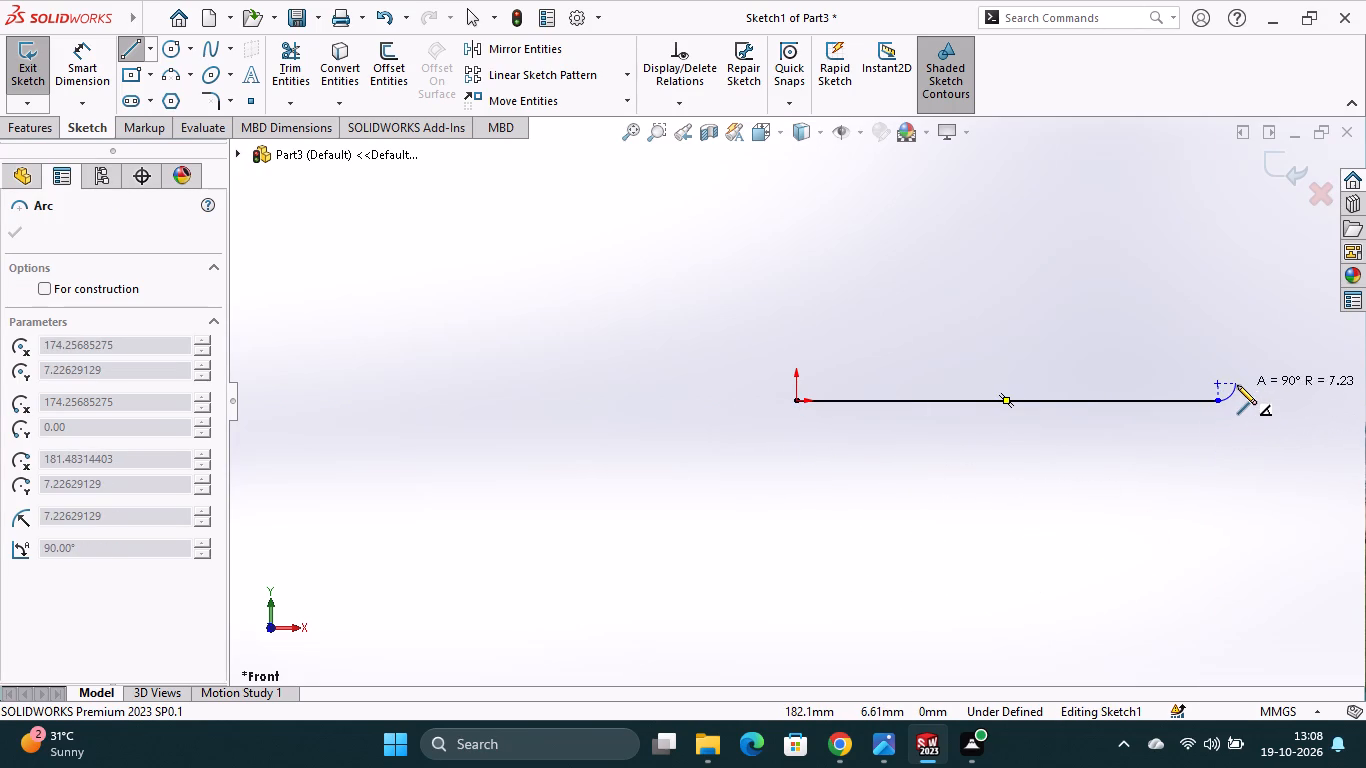
key(Escape)
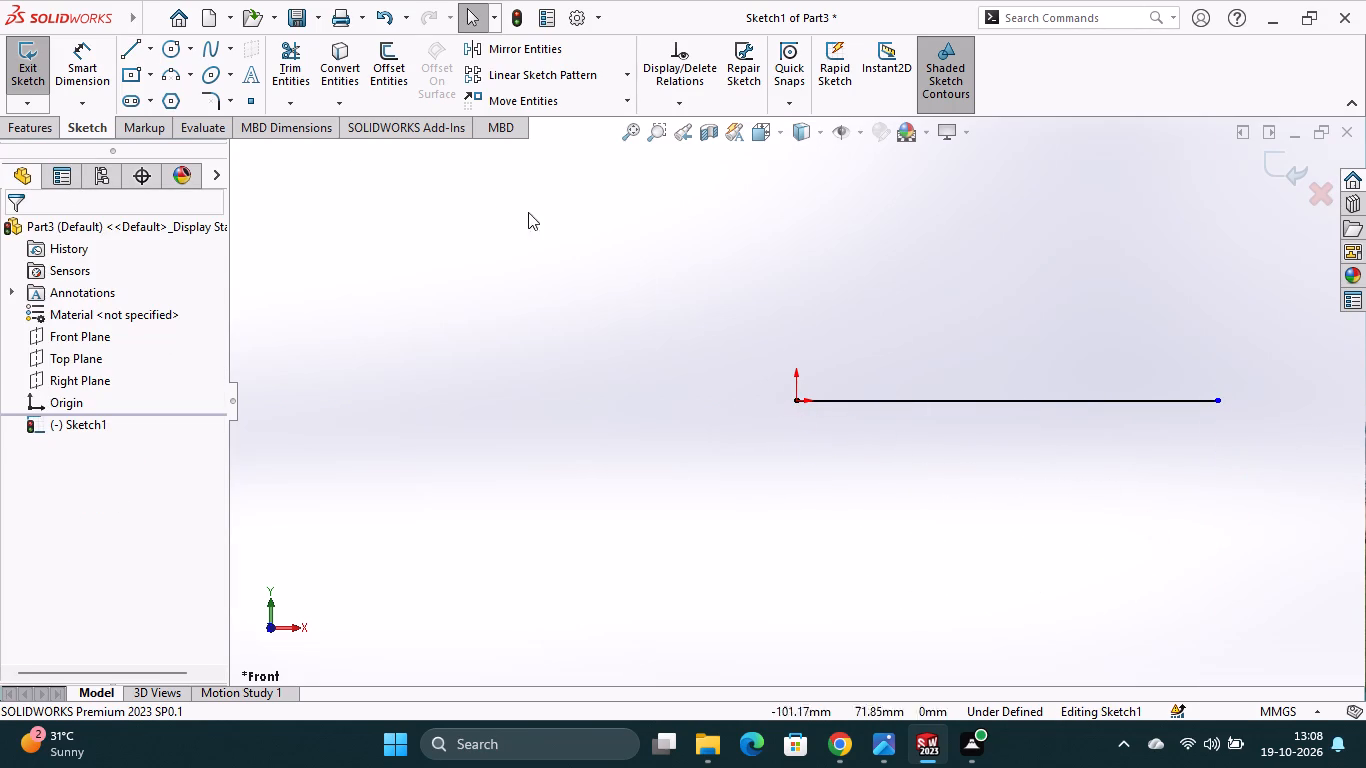
Sketch a line about 190 mm long sloping down from the origin, ending directly below the horizontal line's free end.
click(132, 53)
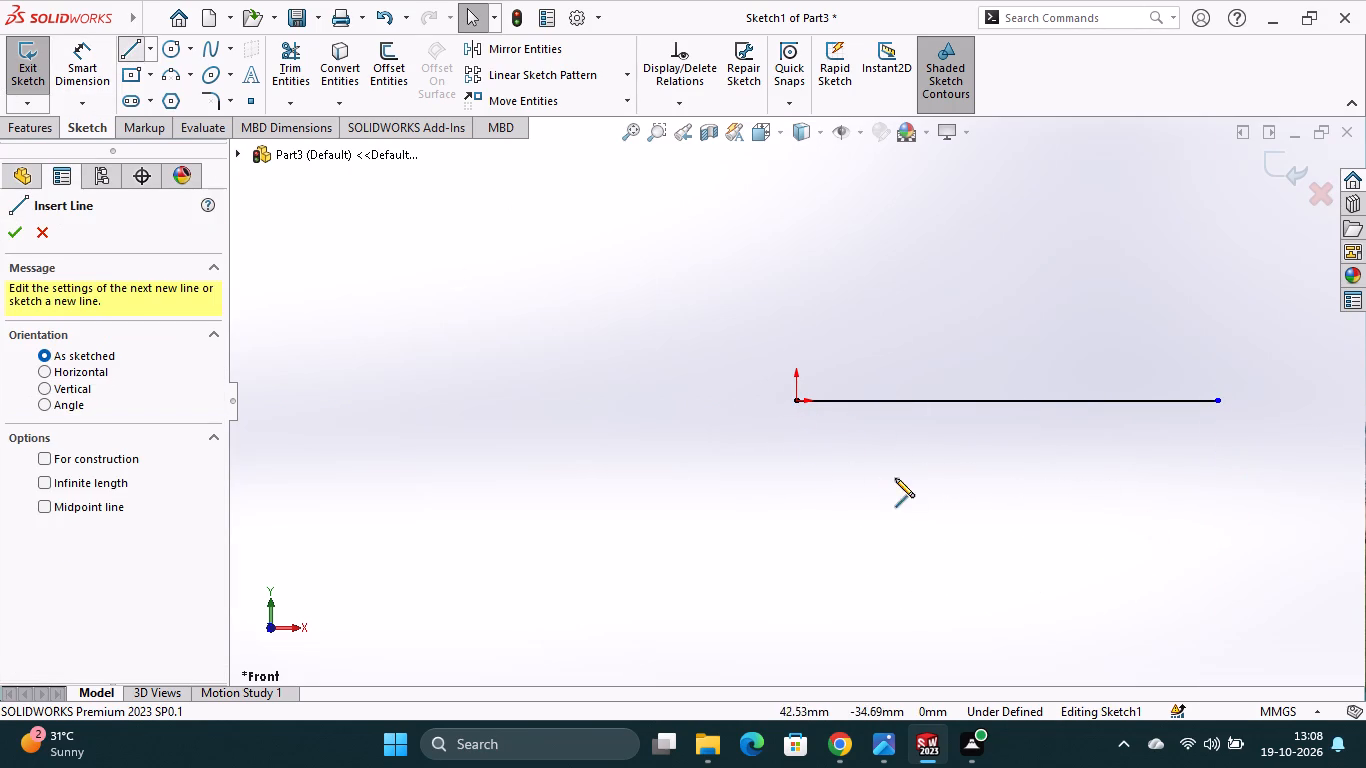
click(796, 400)
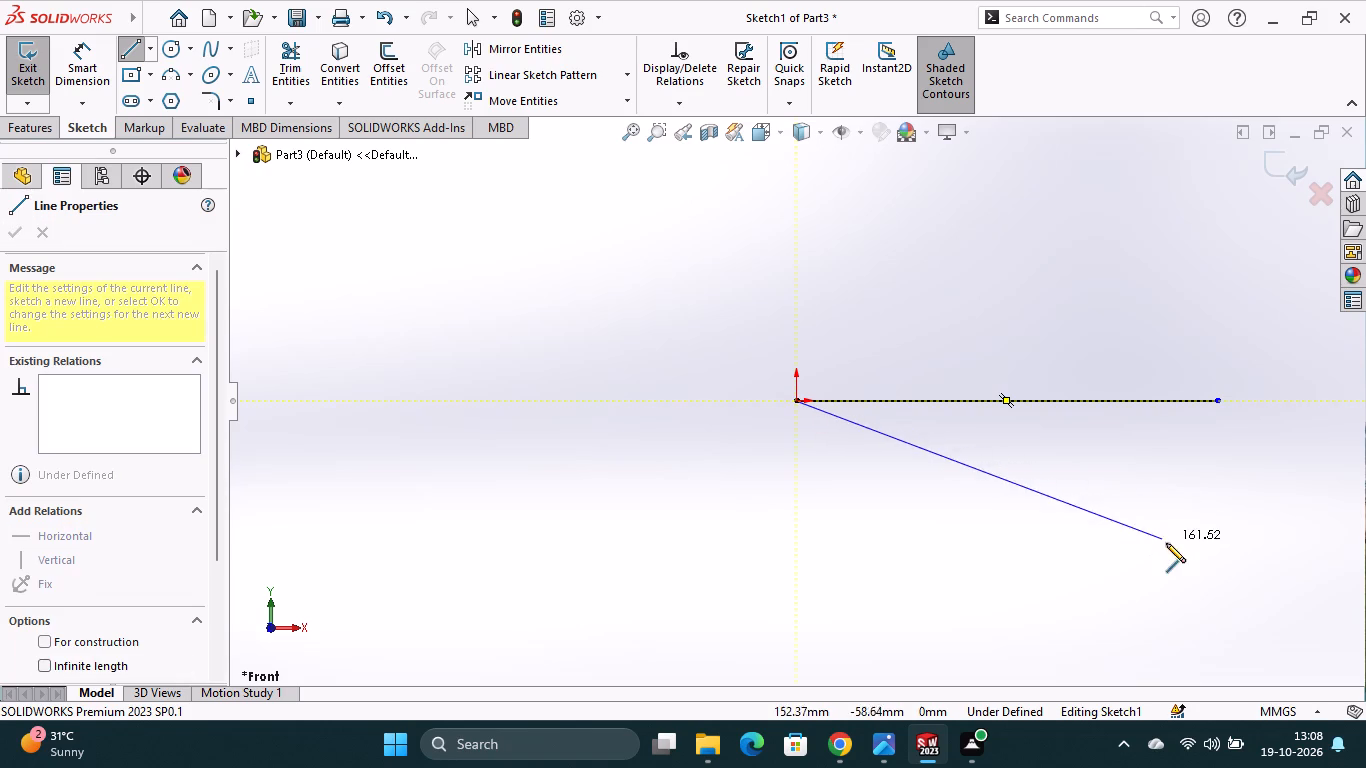
click(1208, 583)
key(Escape)
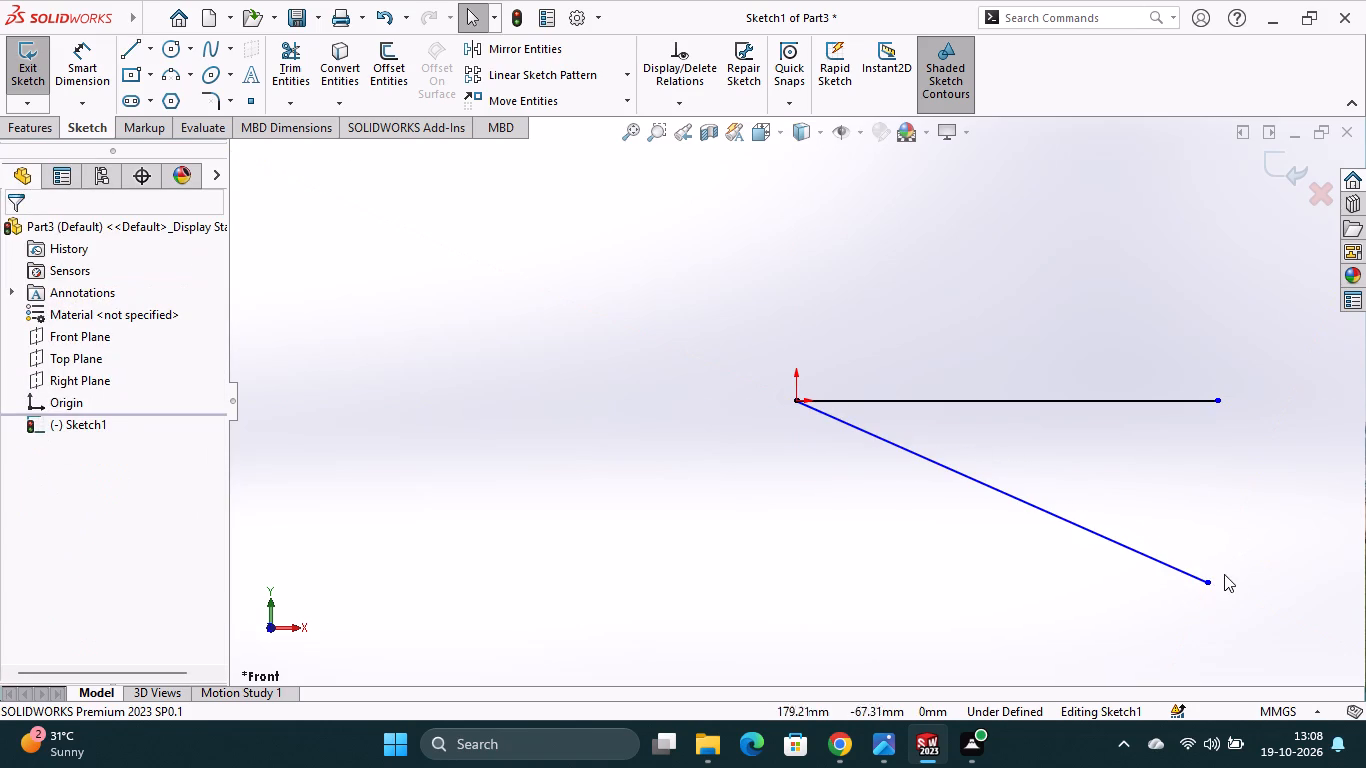
drag(1207, 579, 1224, 584)
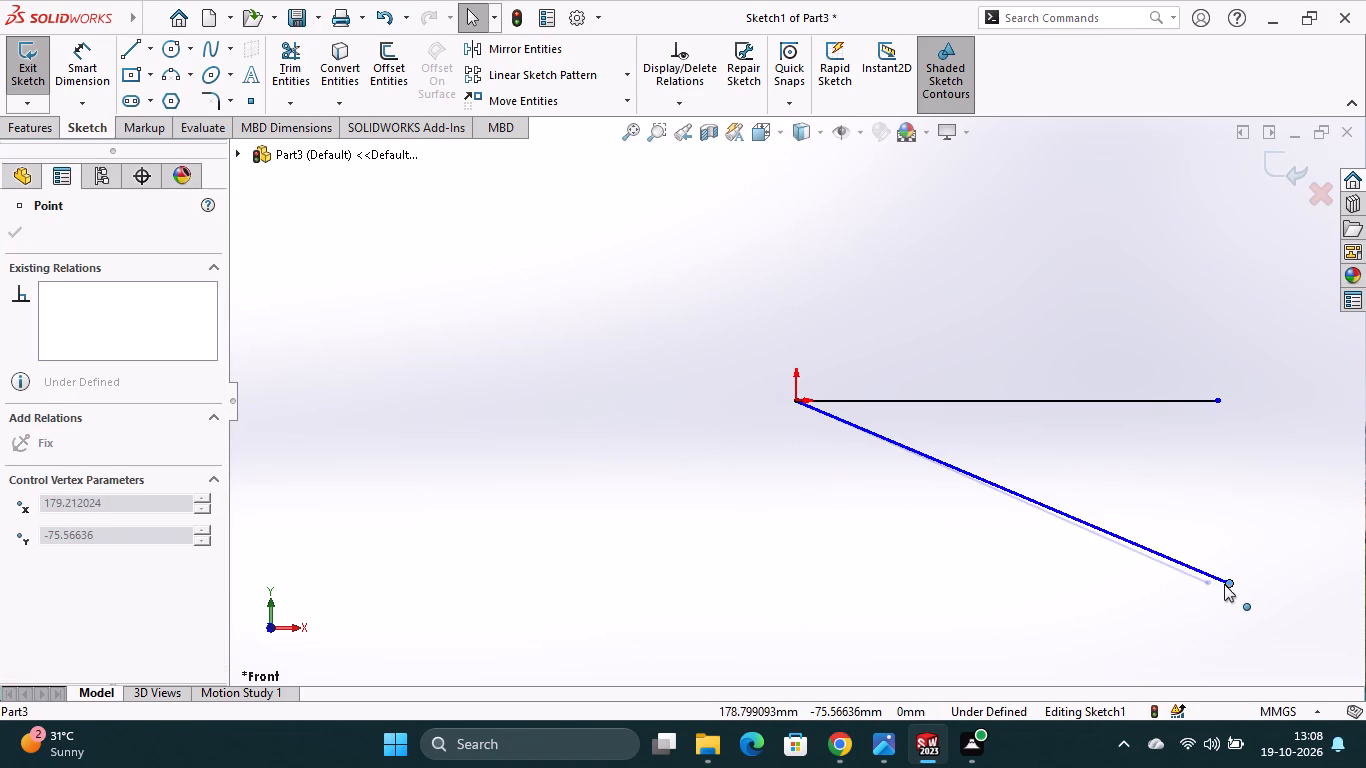
drag(1224, 584, 1219, 584)
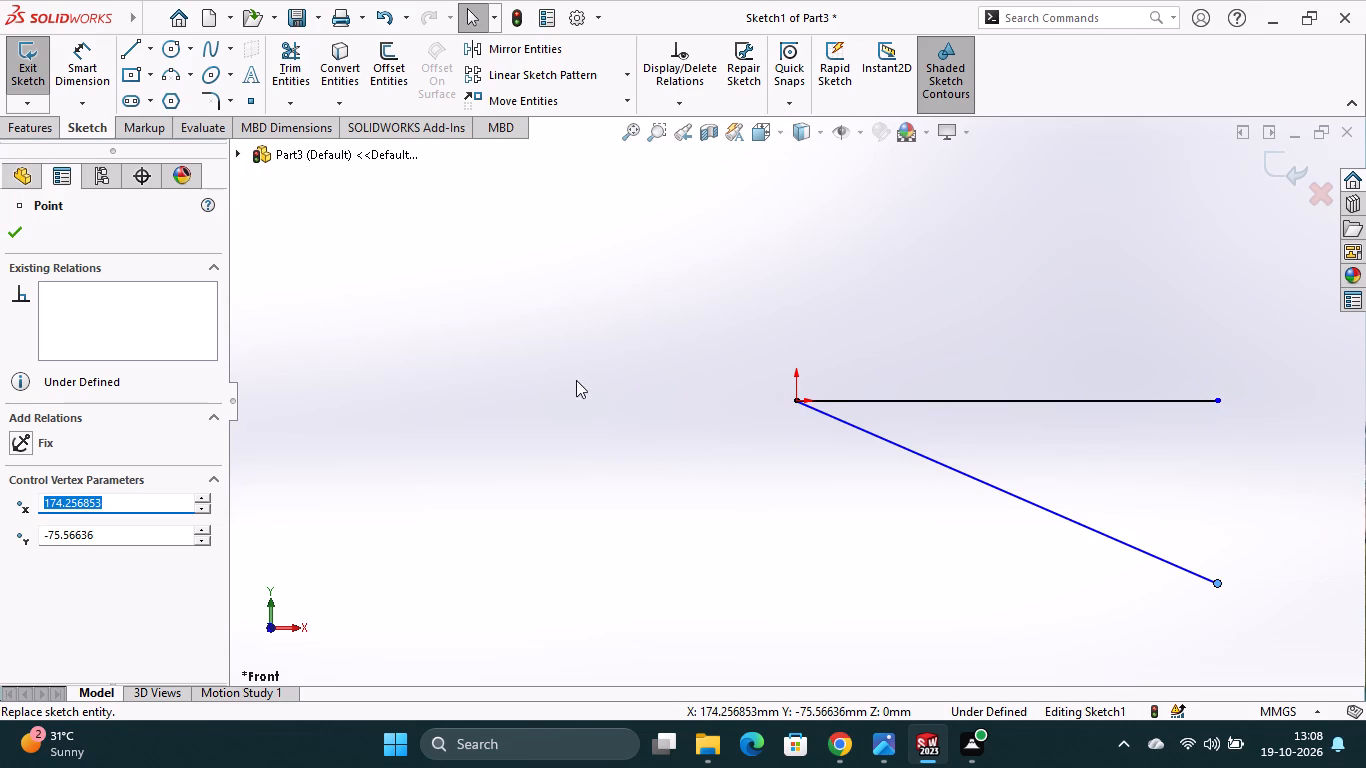
Dimension the angle between the horizontal and sloped lines as 30°.
click(75, 64)
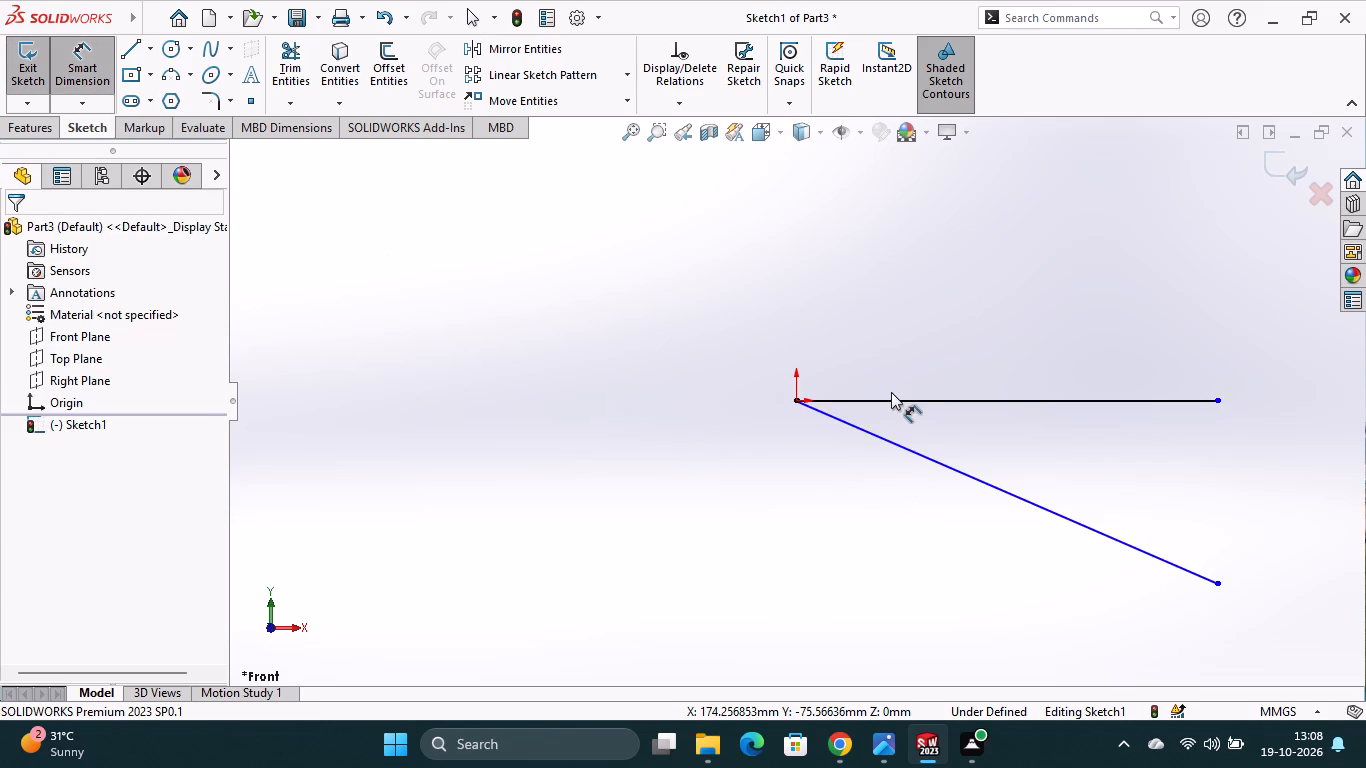
click(893, 399)
click(903, 449)
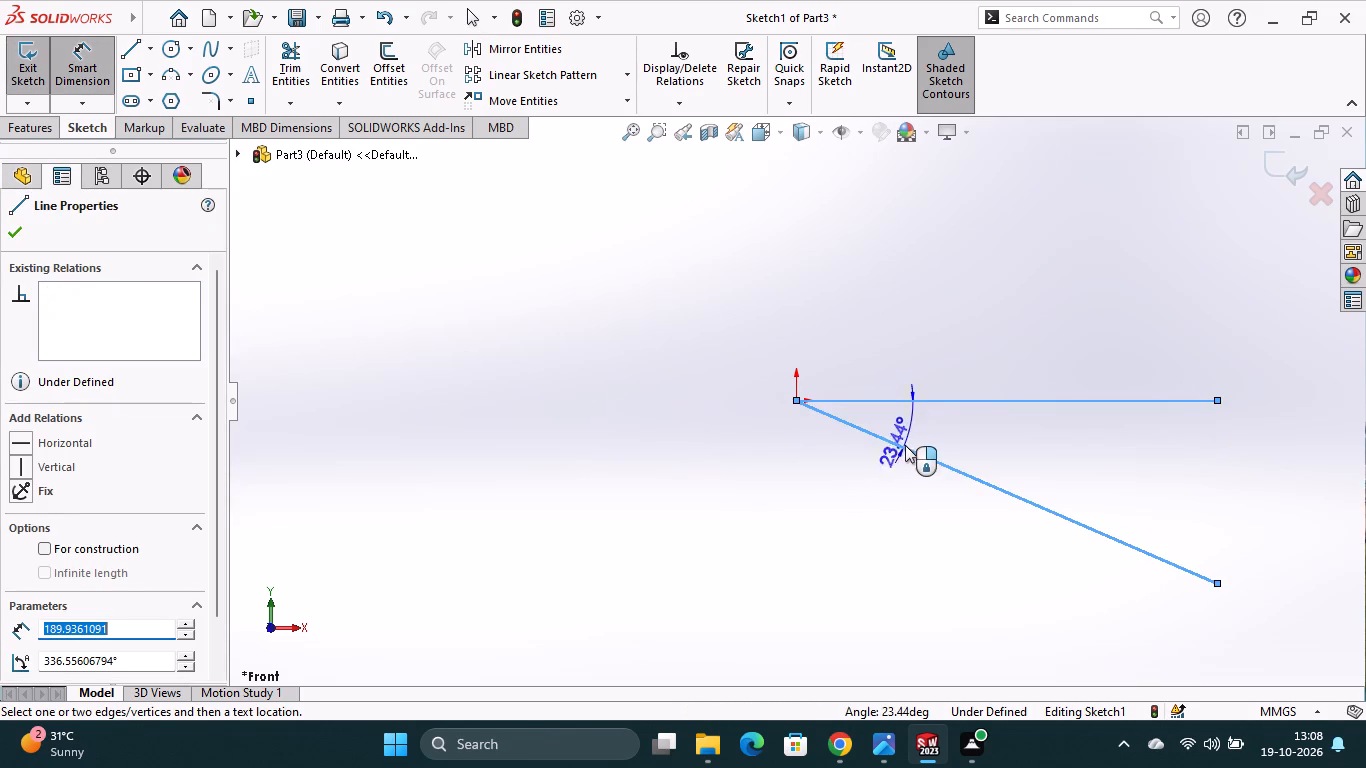
click(908, 431)
text(30)
key(Return)
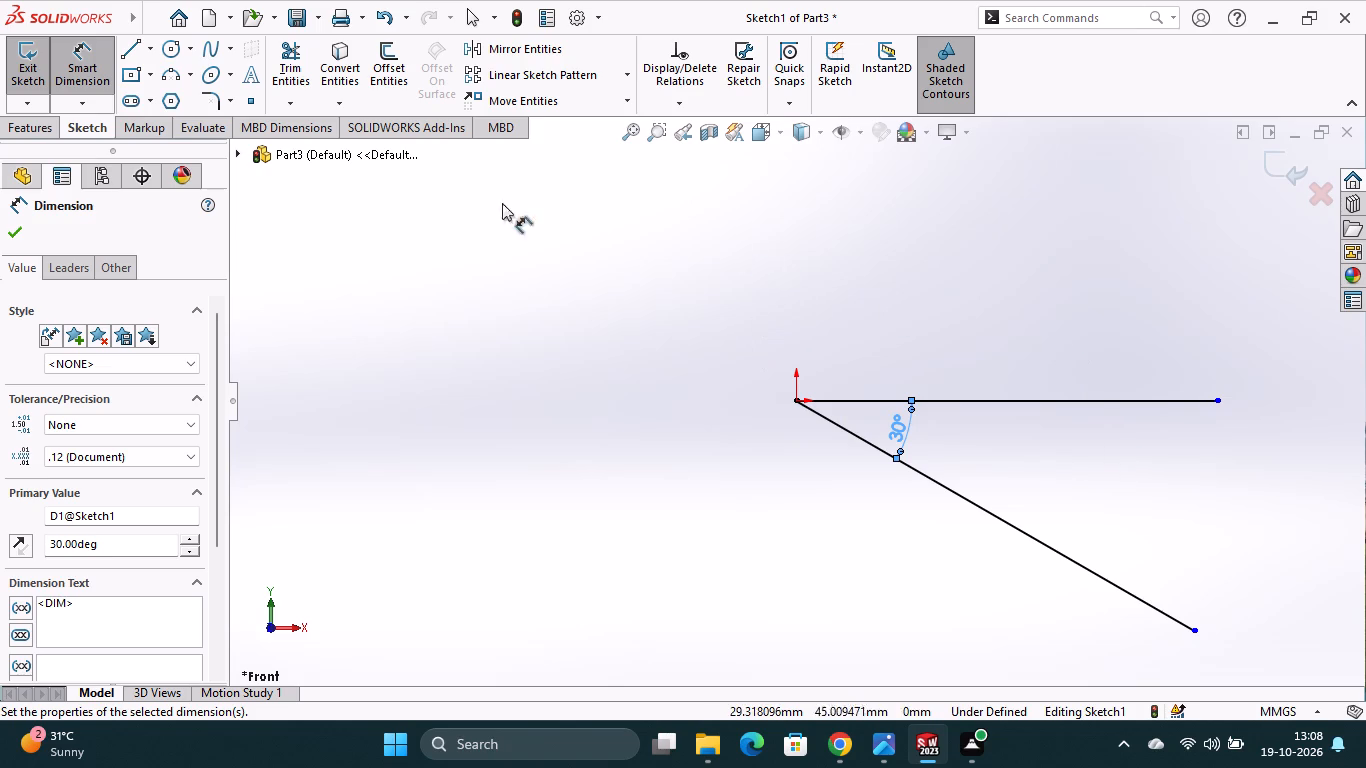
Sketch a vertical line about 95 mm long downward from the horizontal line's free end.
click(127, 49)
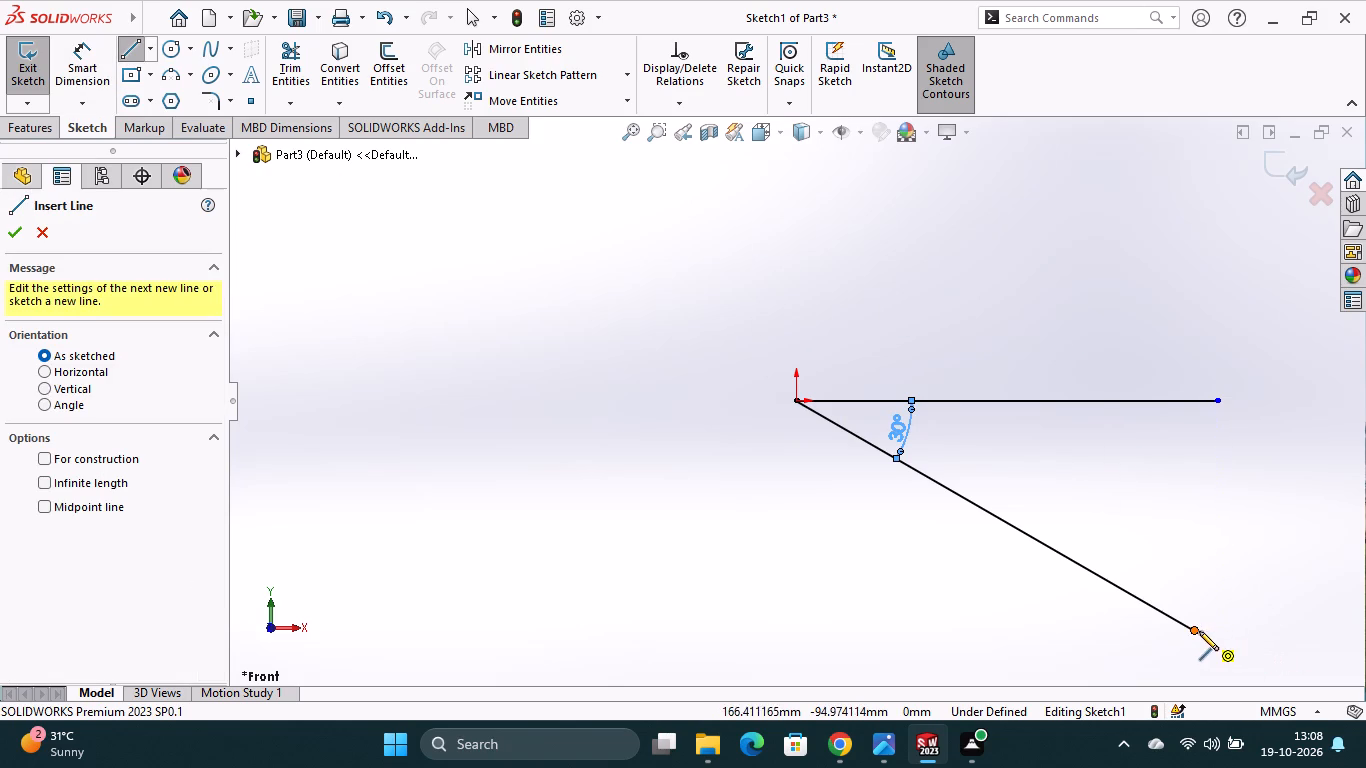
click(1217, 403)
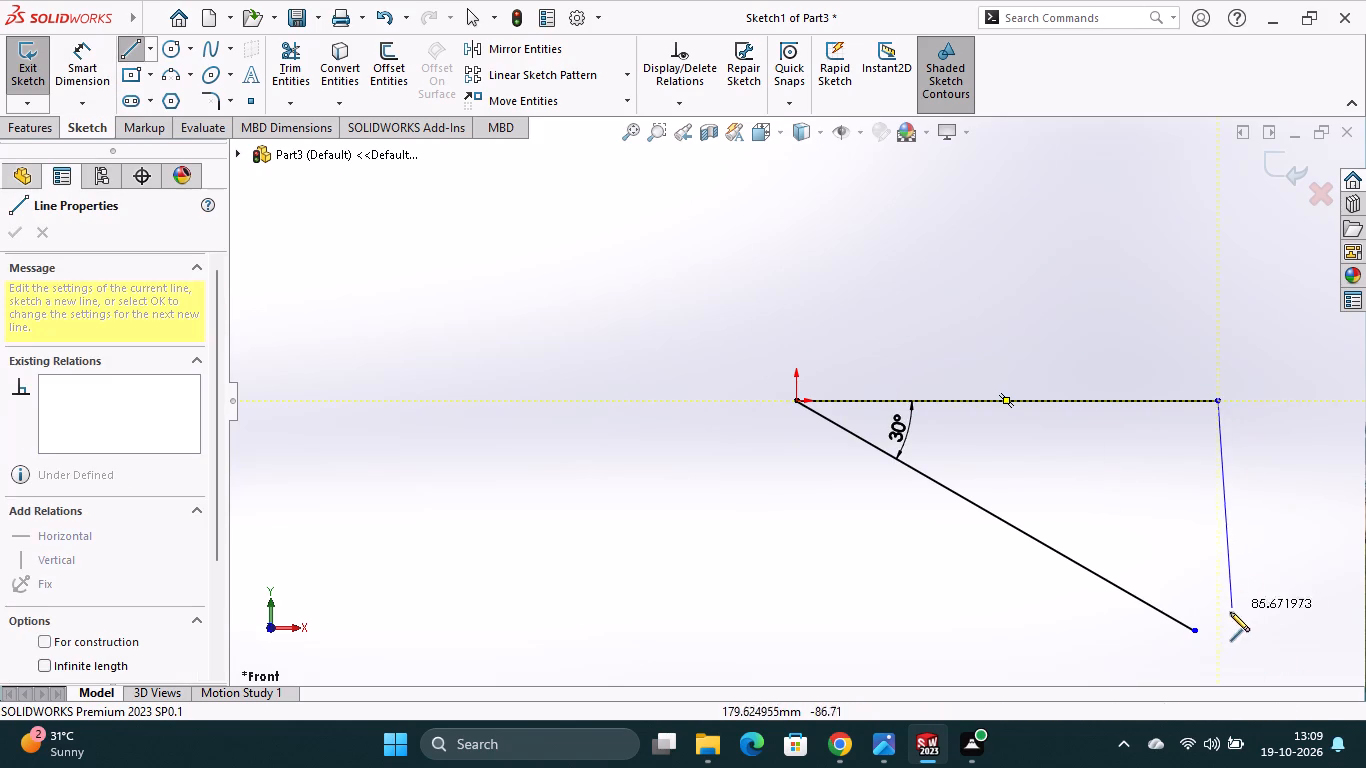
click(1218, 632)
key(Escape)
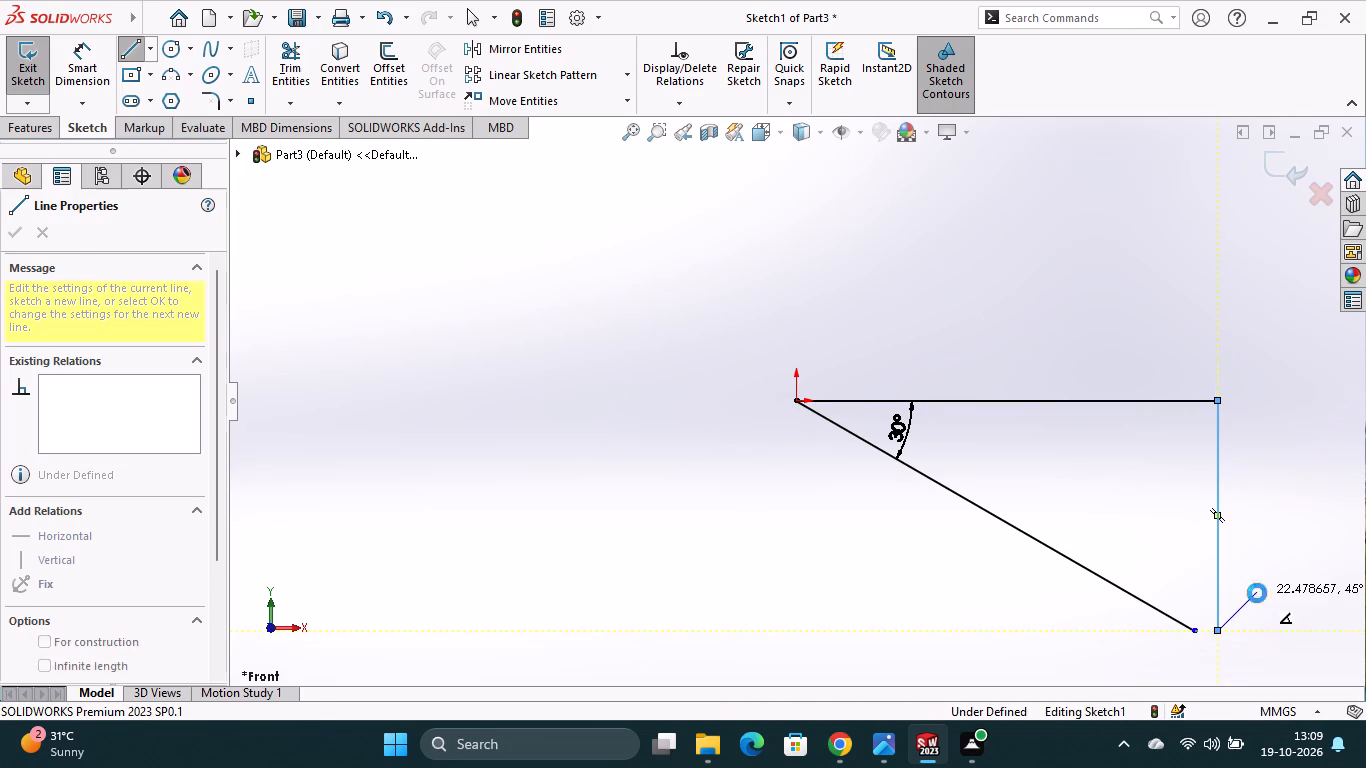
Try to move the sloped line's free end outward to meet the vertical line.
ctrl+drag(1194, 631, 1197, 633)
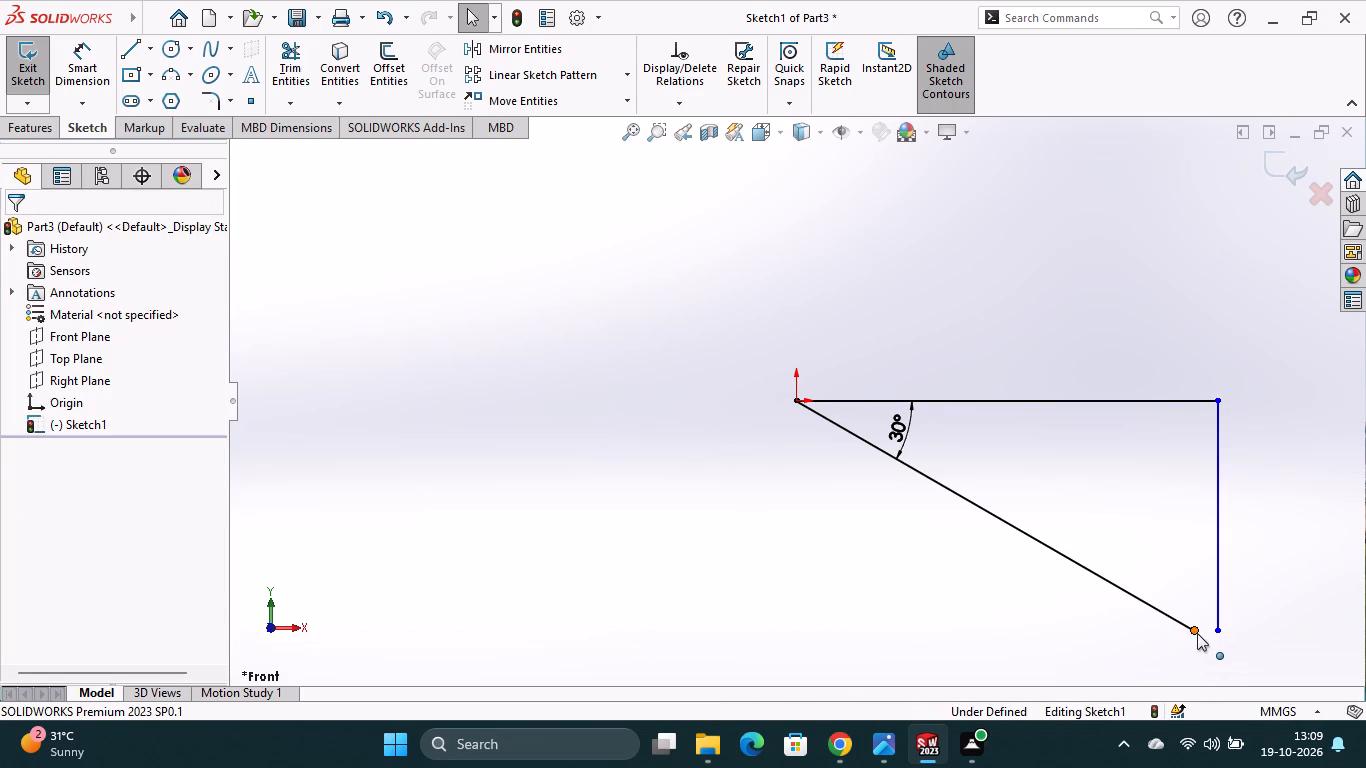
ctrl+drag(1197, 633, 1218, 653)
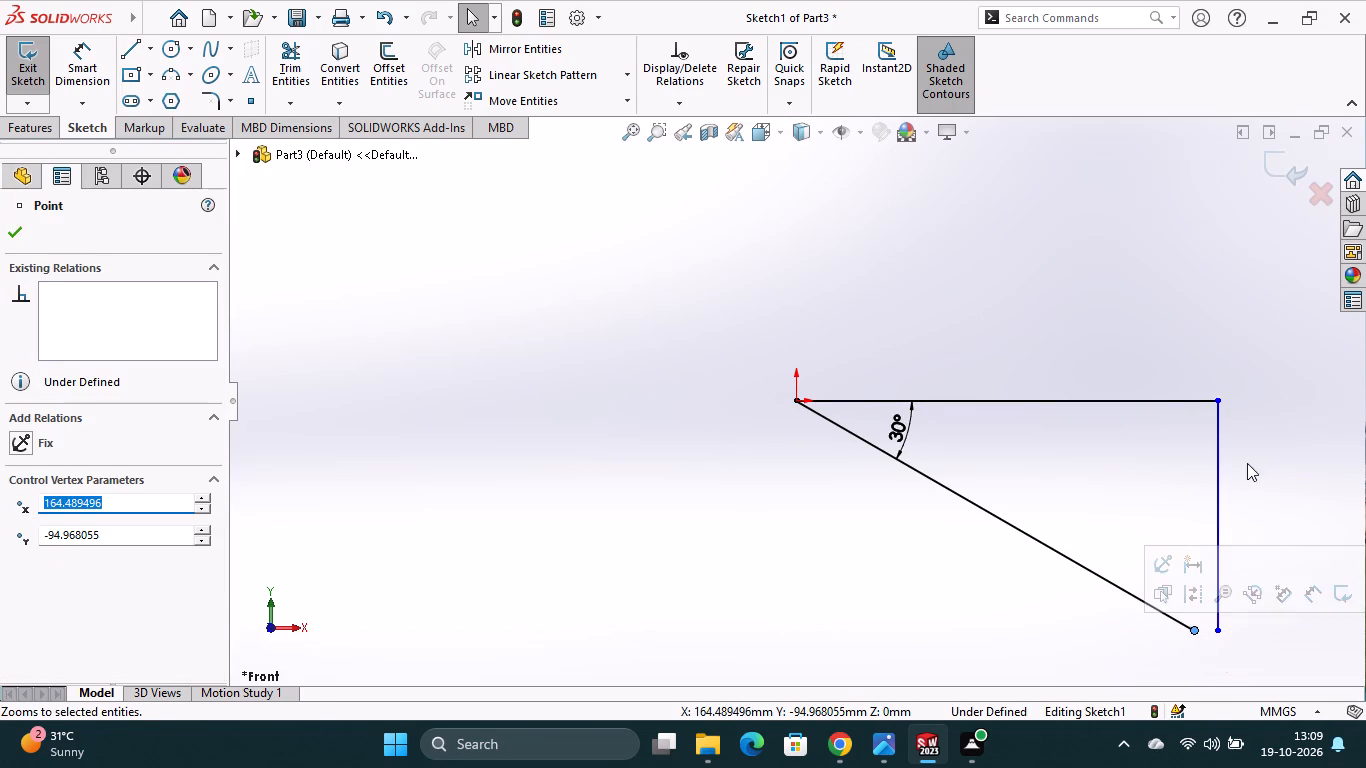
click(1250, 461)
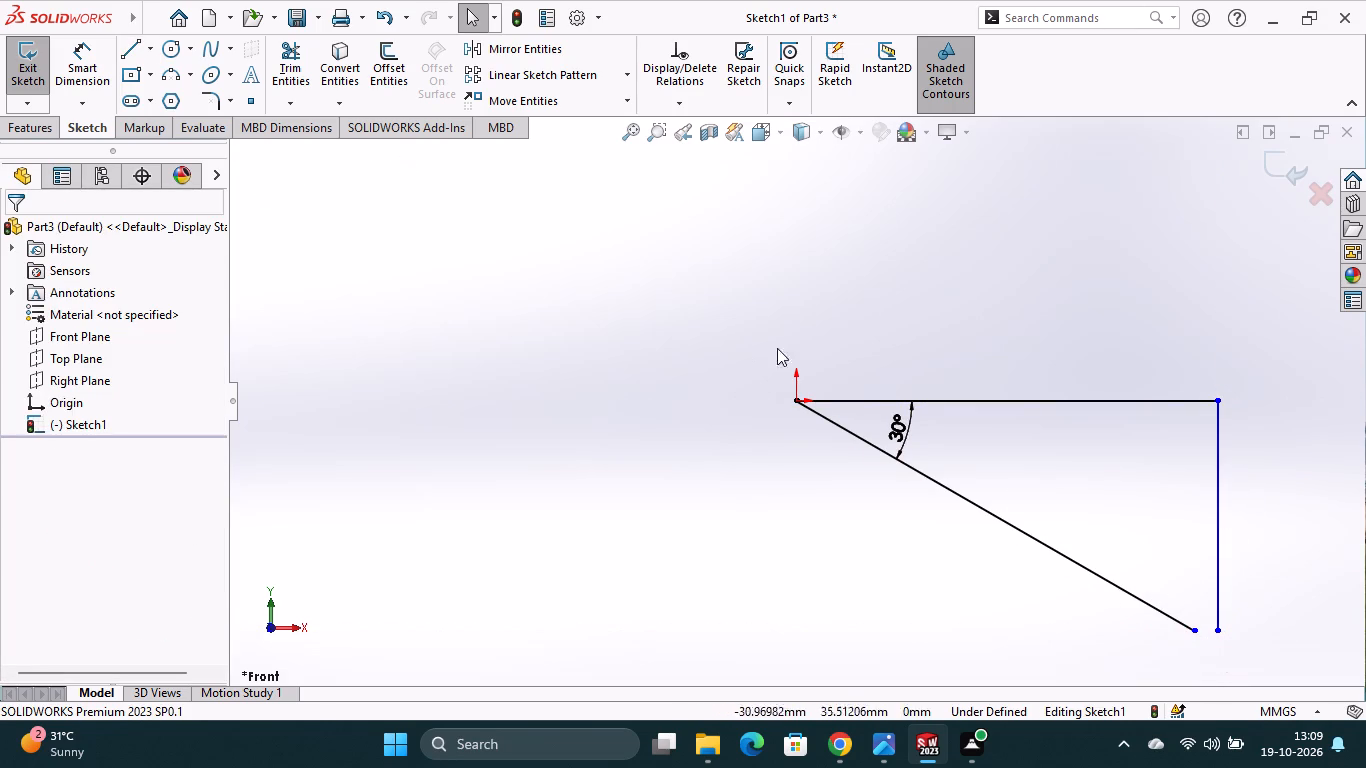
Stretch the vertical line's lower end downward so the line is about 103 mm long.
click(1221, 628)
drag(1221, 628, 1221, 630)
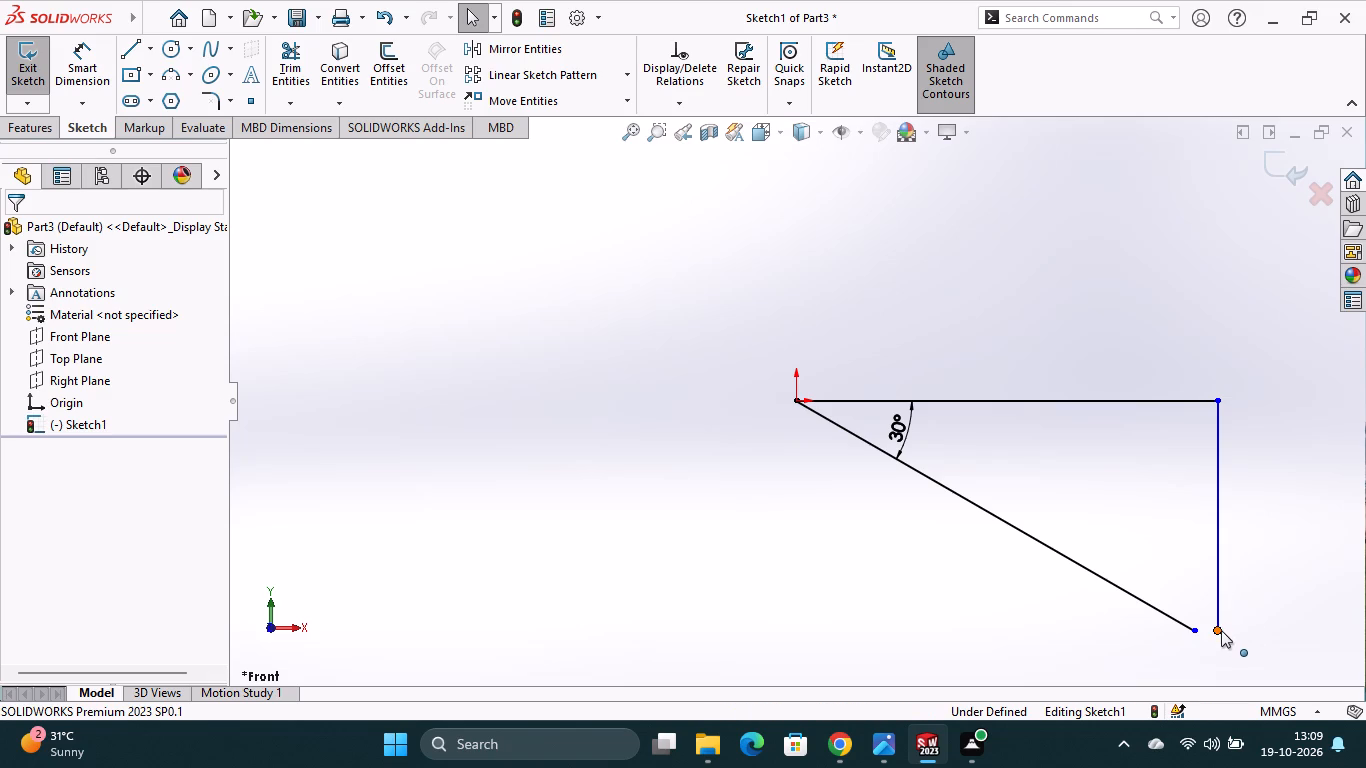
drag(1221, 630, 1220, 650)
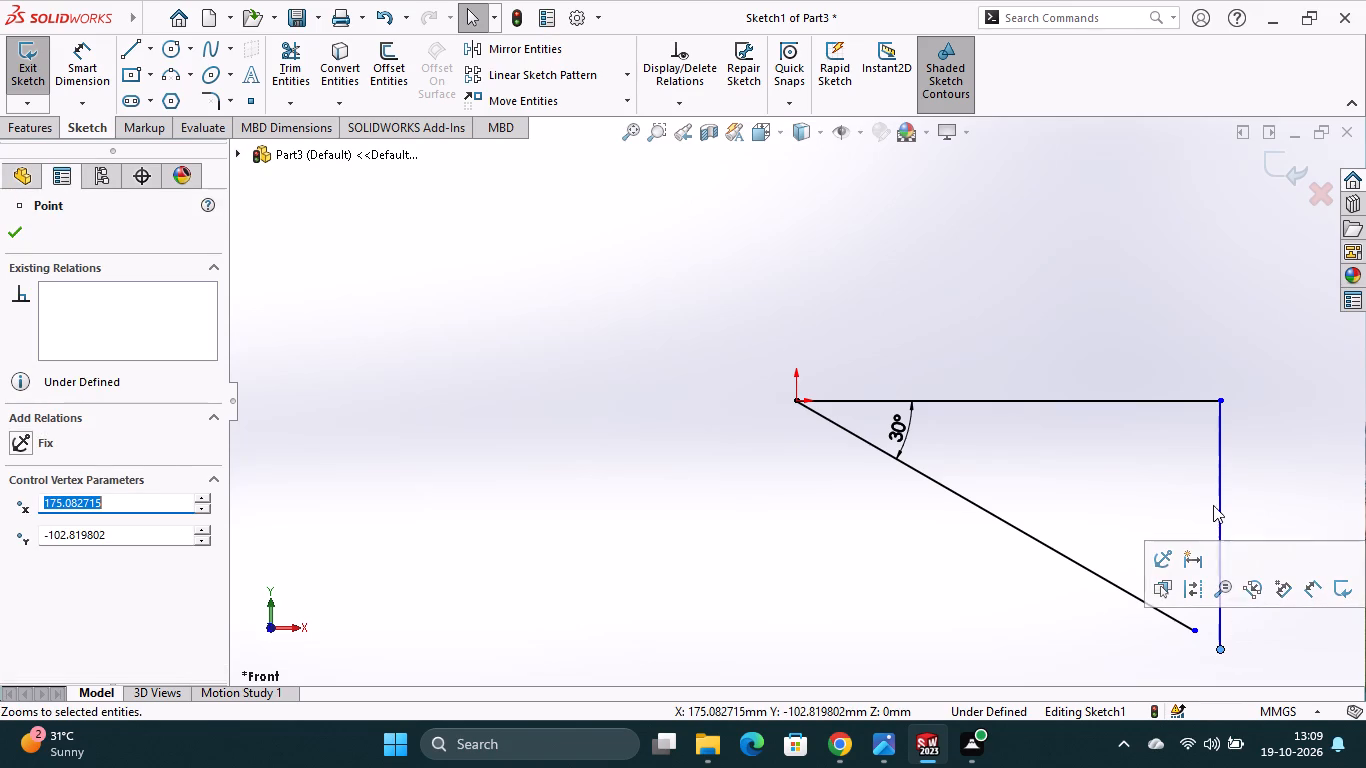
click(1242, 461)
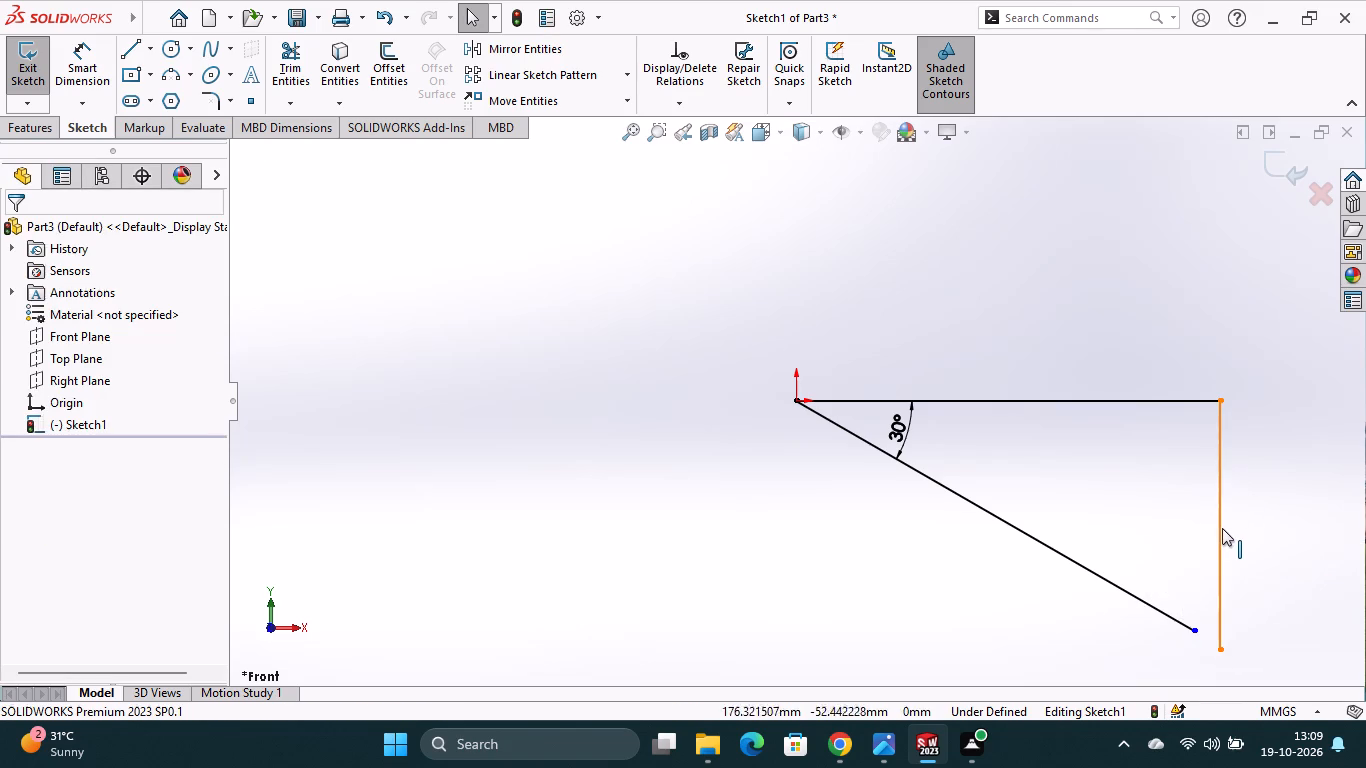
Extend the sloped line's free end to the vertical line with Extend Entities.
right_click(1221, 530)
click(1129, 304)
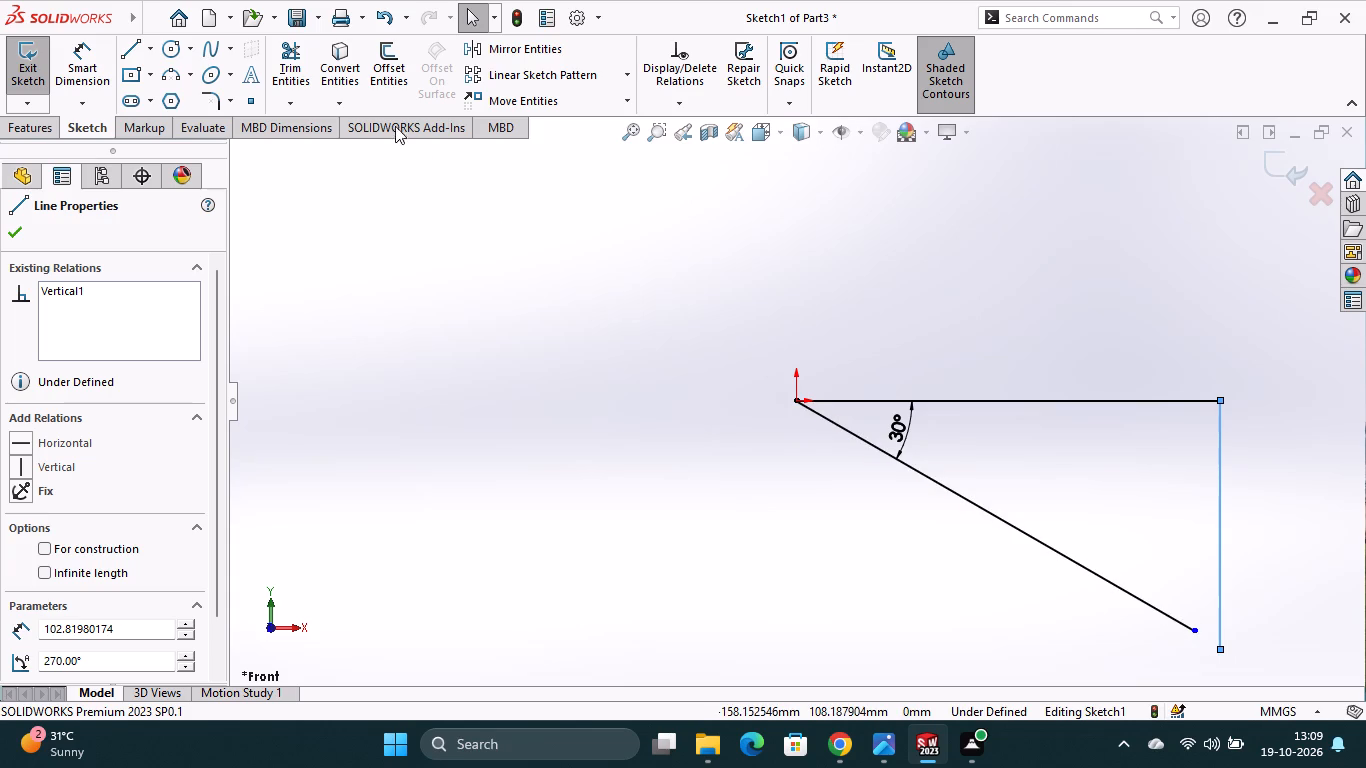
click(298, 104)
click(301, 155)
click(1139, 595)
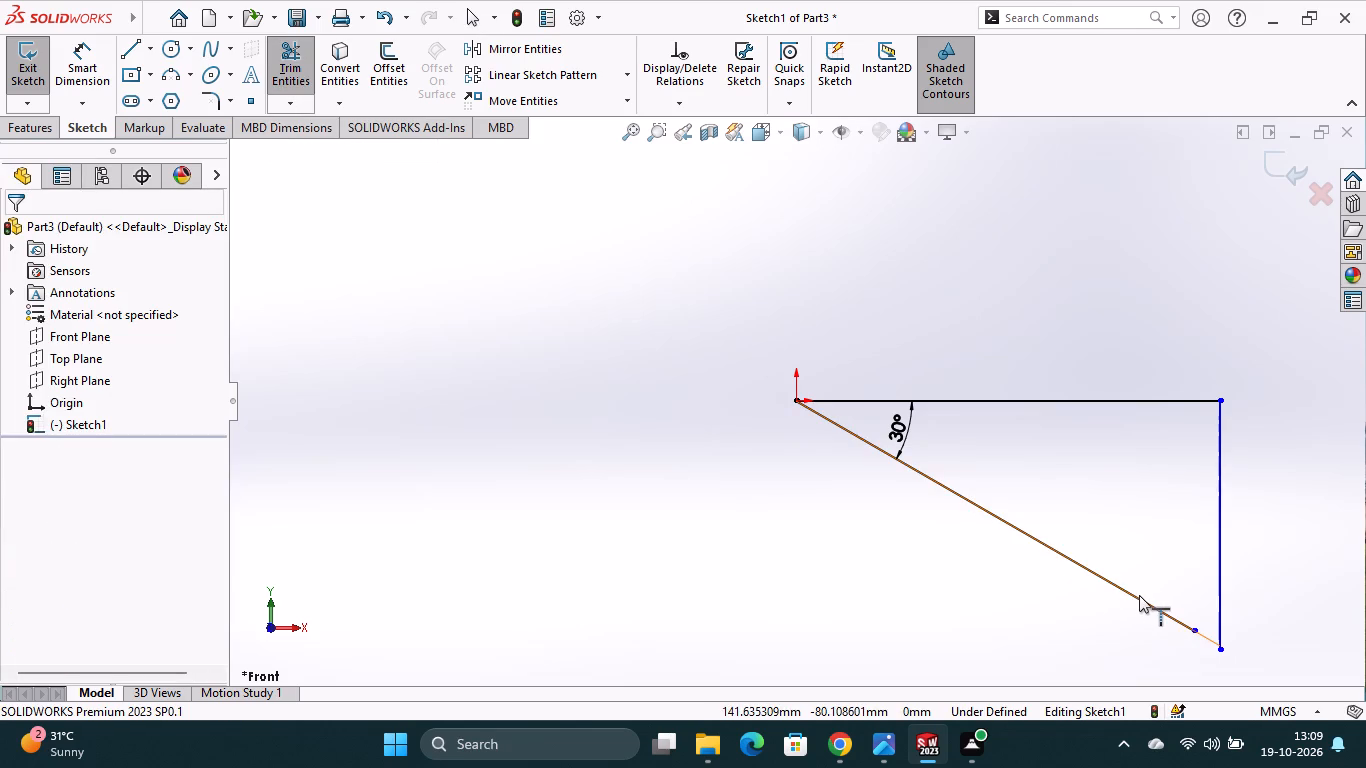
Trim the short overhang of the vertical line below the sloped line to close the triangle.
scroll(1225, 624, down, 7)
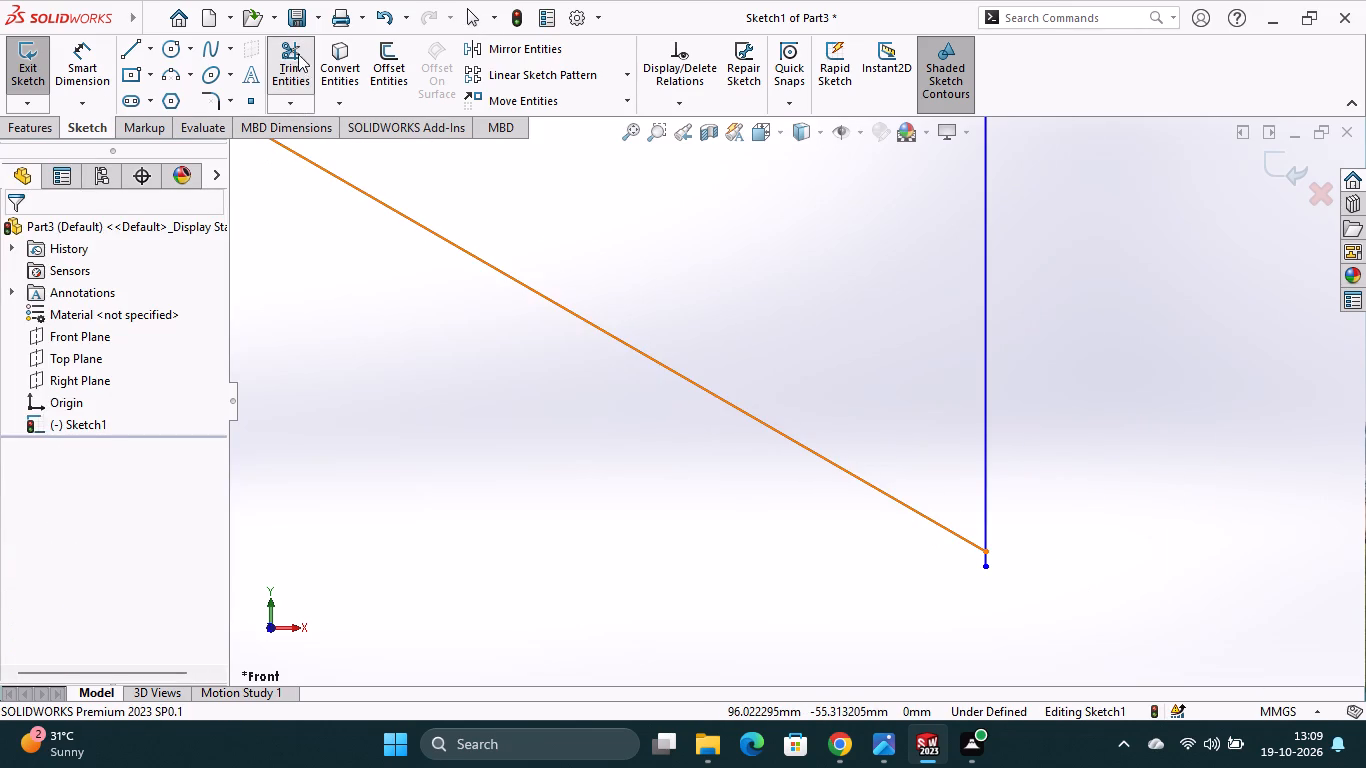
click(296, 49)
click(982, 560)
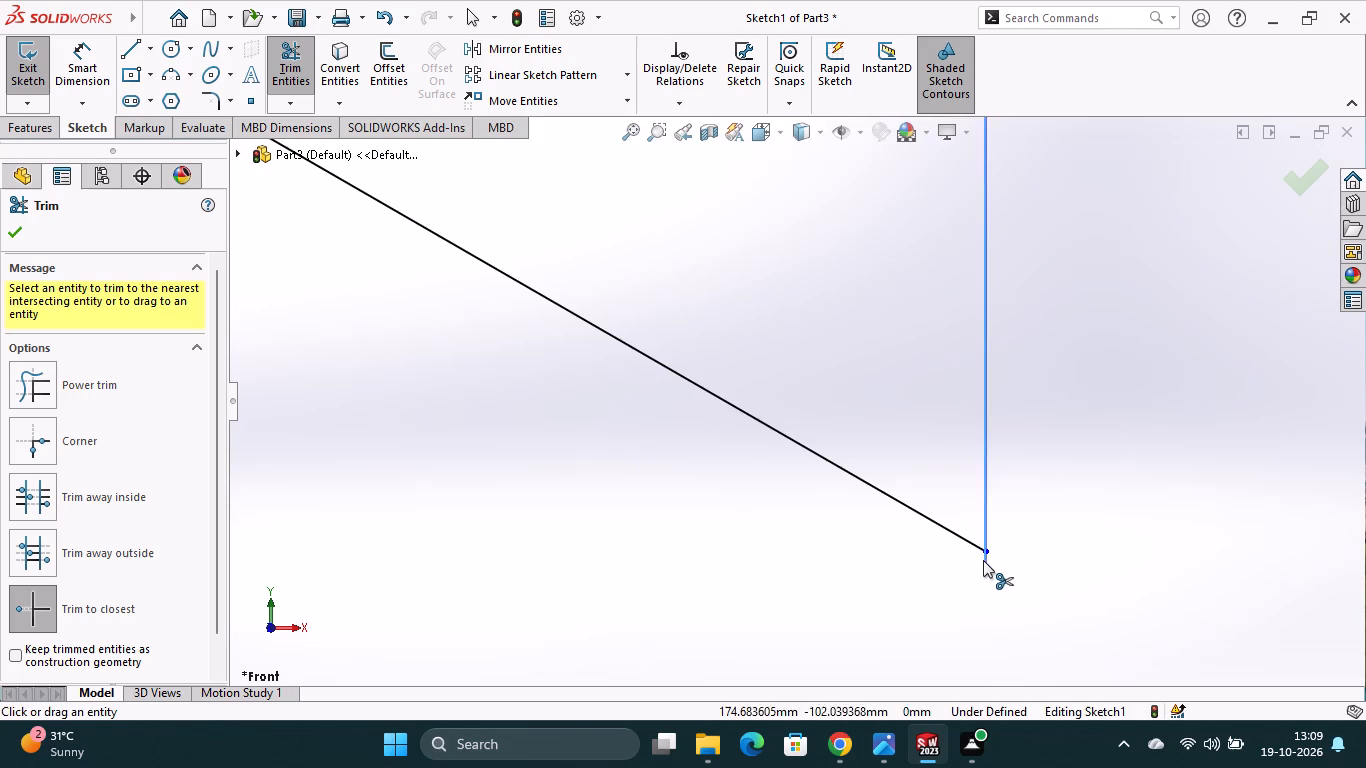
scroll(1018, 555, up, 8)
scroll(845, 437, up, 3)
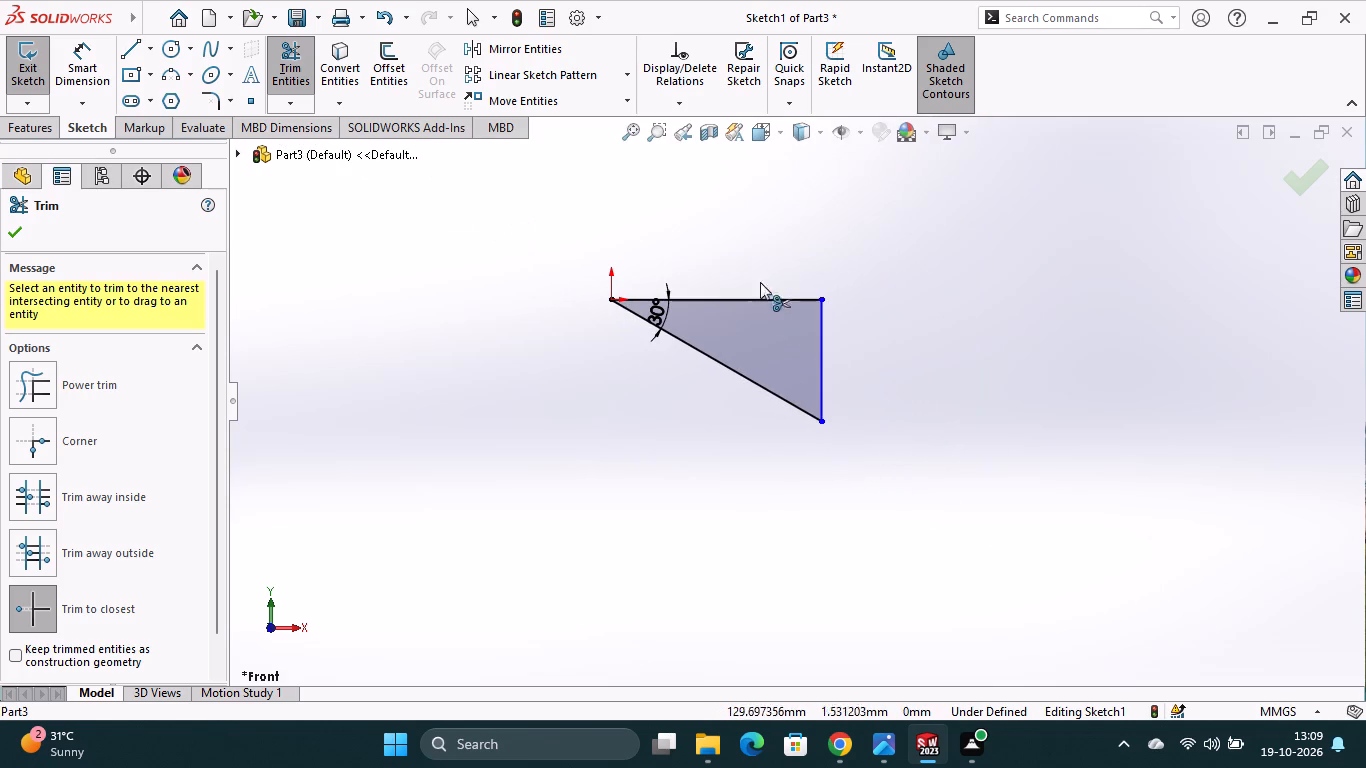
key(Escape)
Dimension the triangle's horizontal top edge as 100 mm.
scroll(803, 233, down, 3)
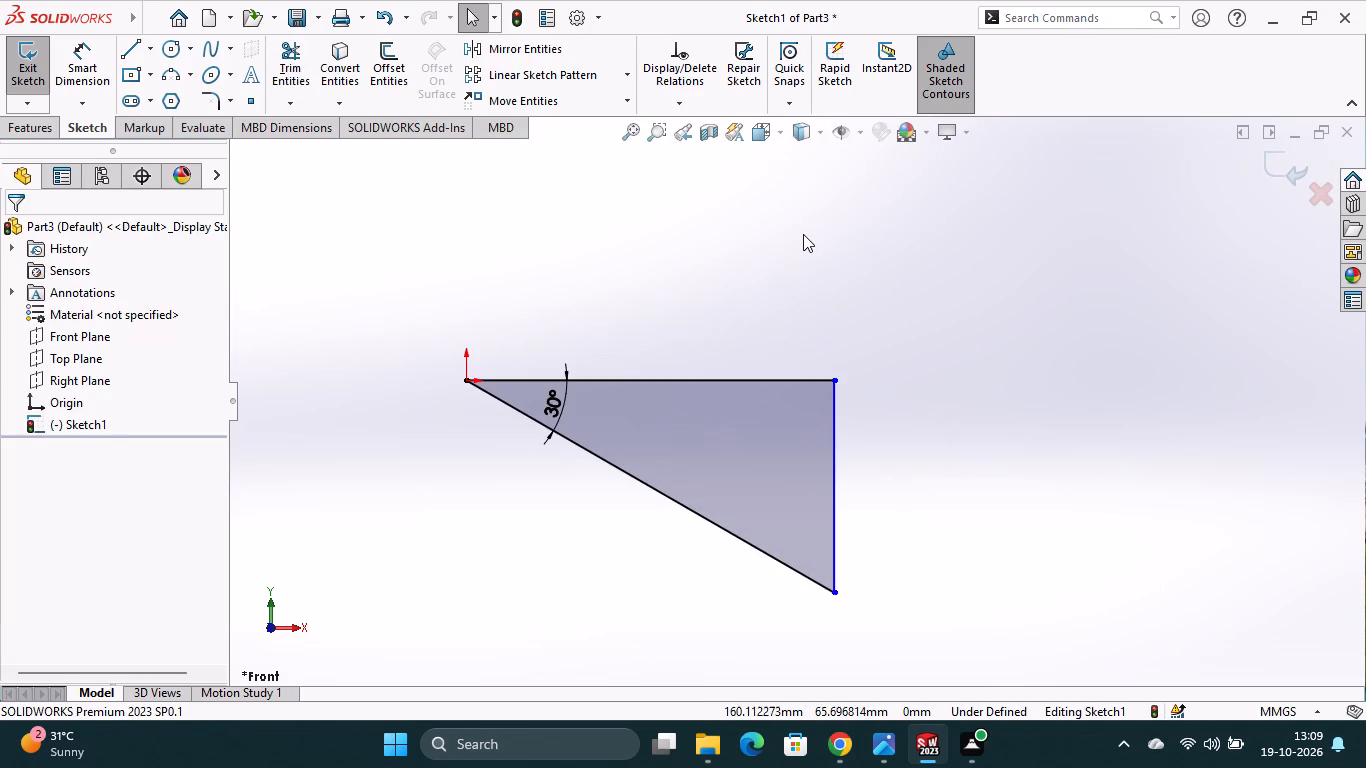
scroll(806, 237, down, 1)
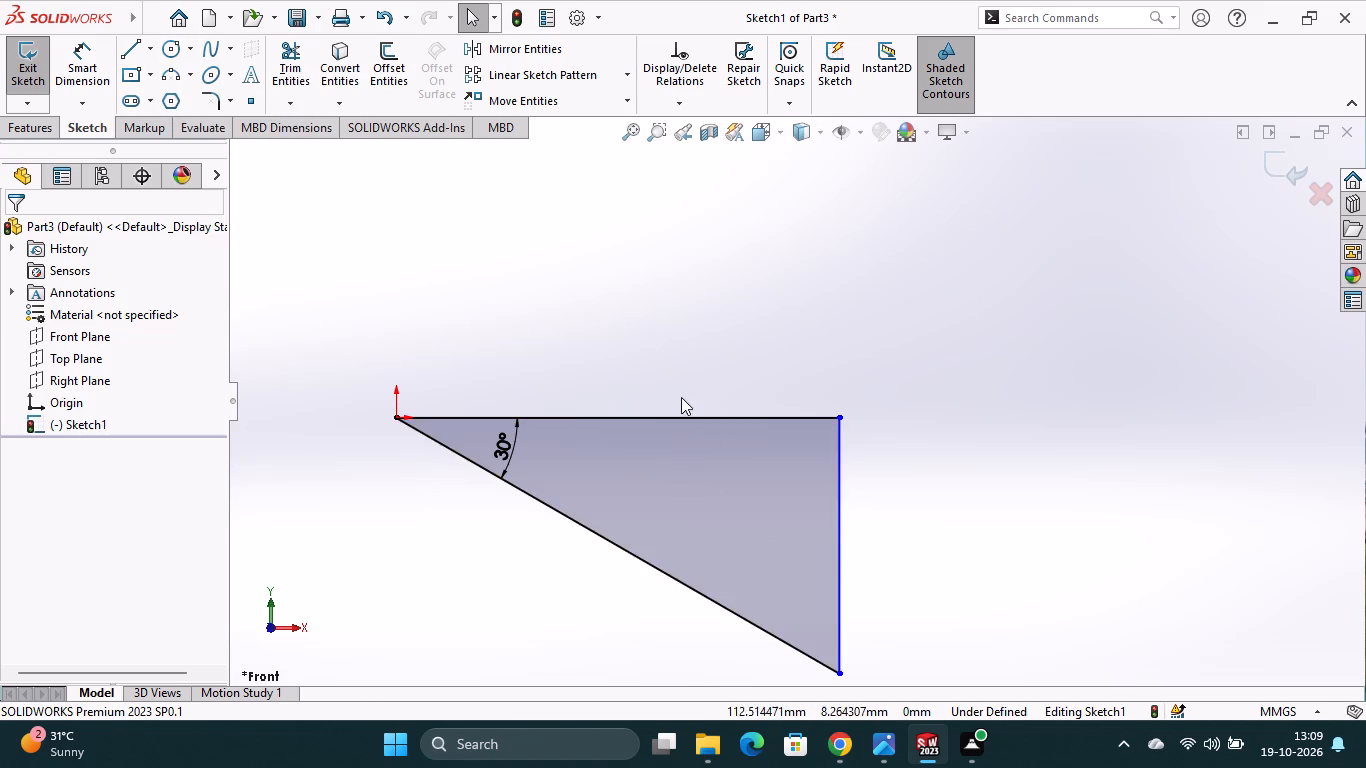
click(93, 66)
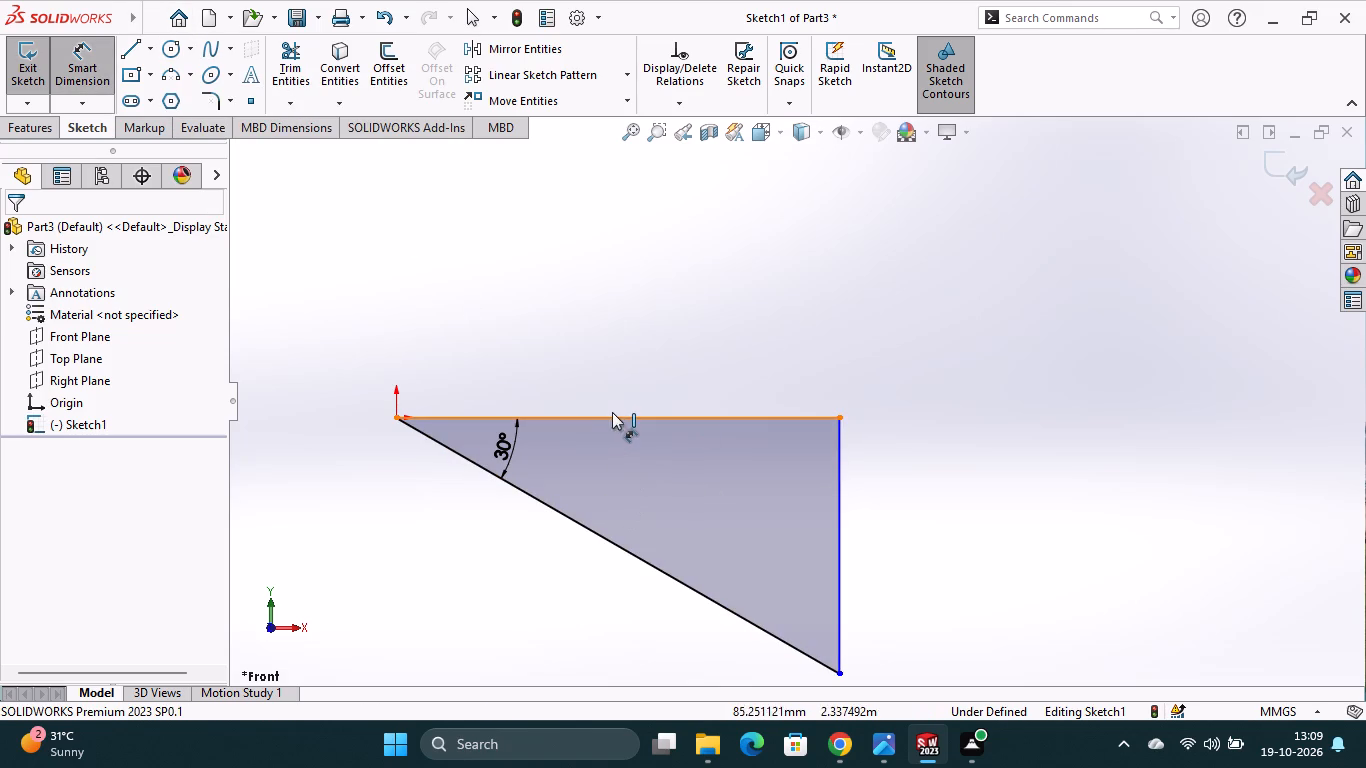
click(612, 412)
click(626, 387)
text(100)
key(Return)
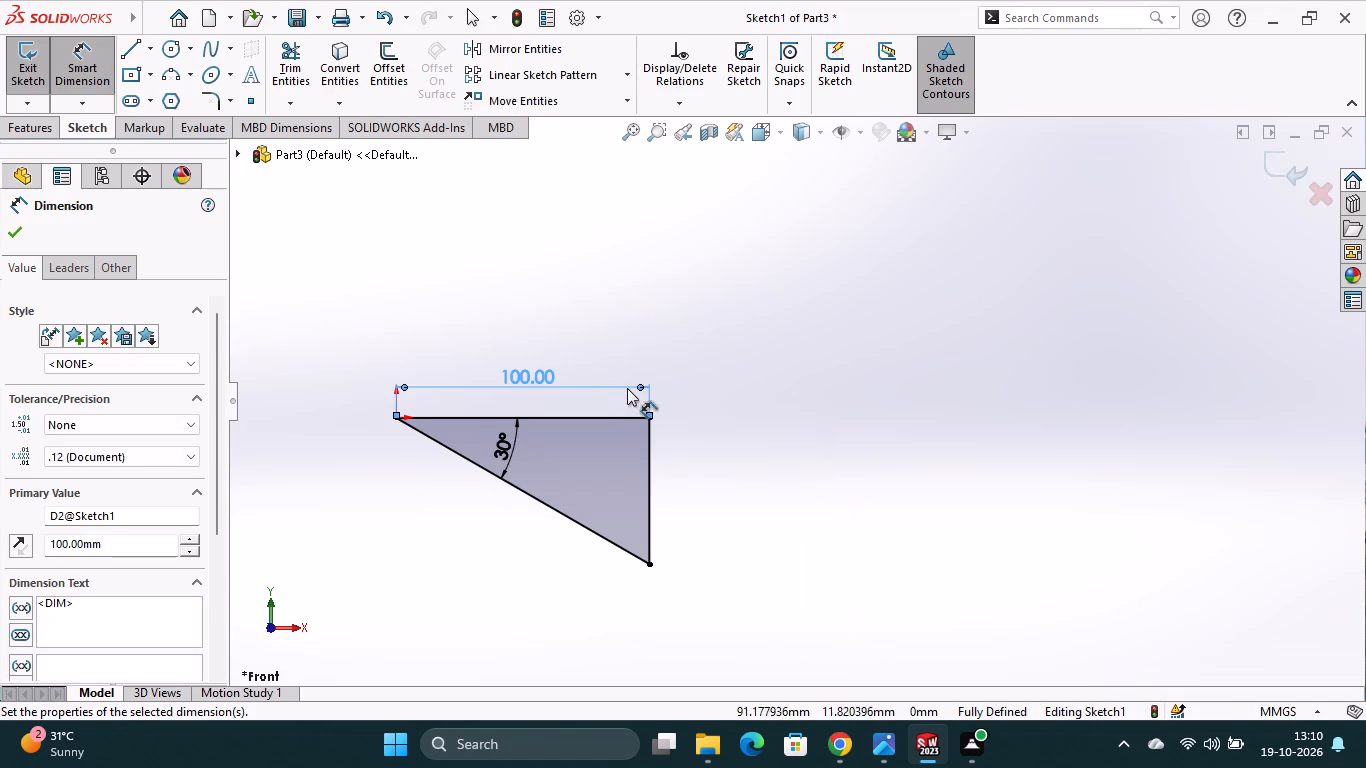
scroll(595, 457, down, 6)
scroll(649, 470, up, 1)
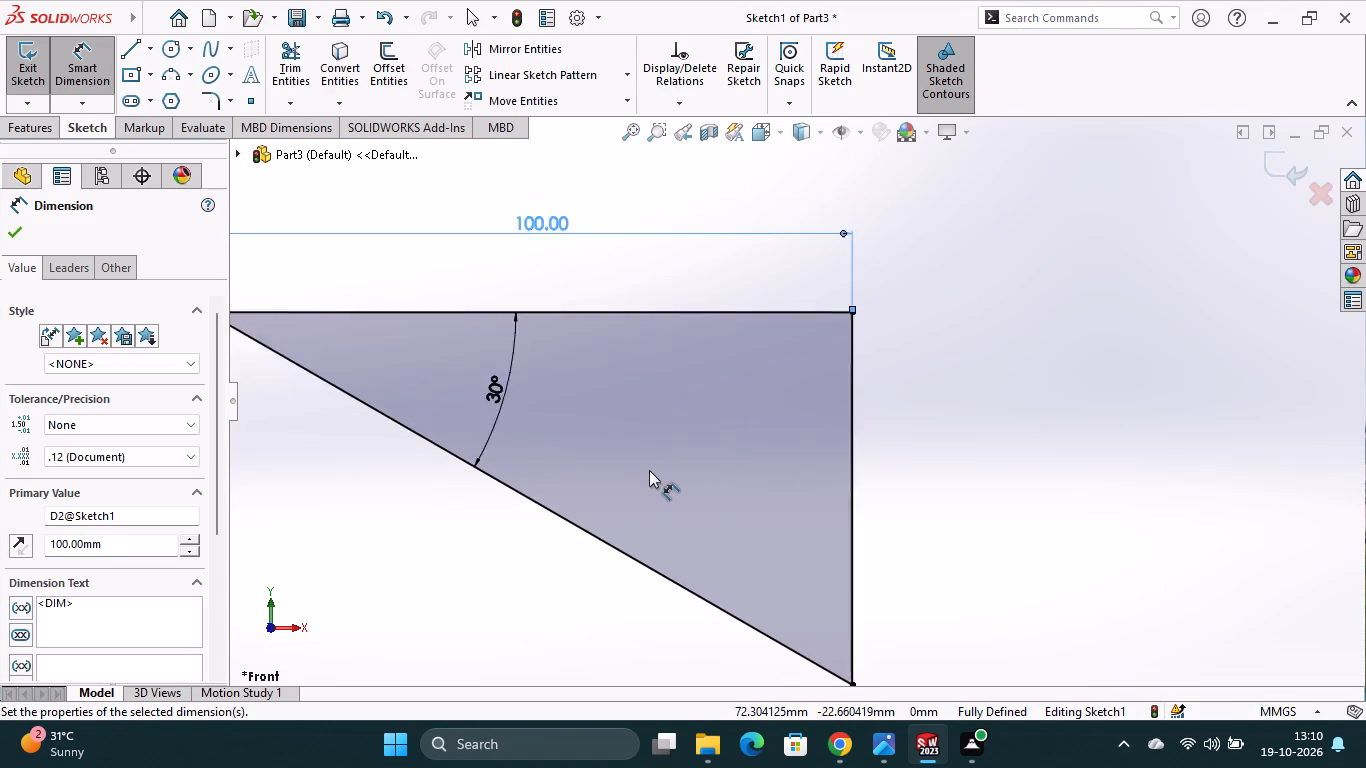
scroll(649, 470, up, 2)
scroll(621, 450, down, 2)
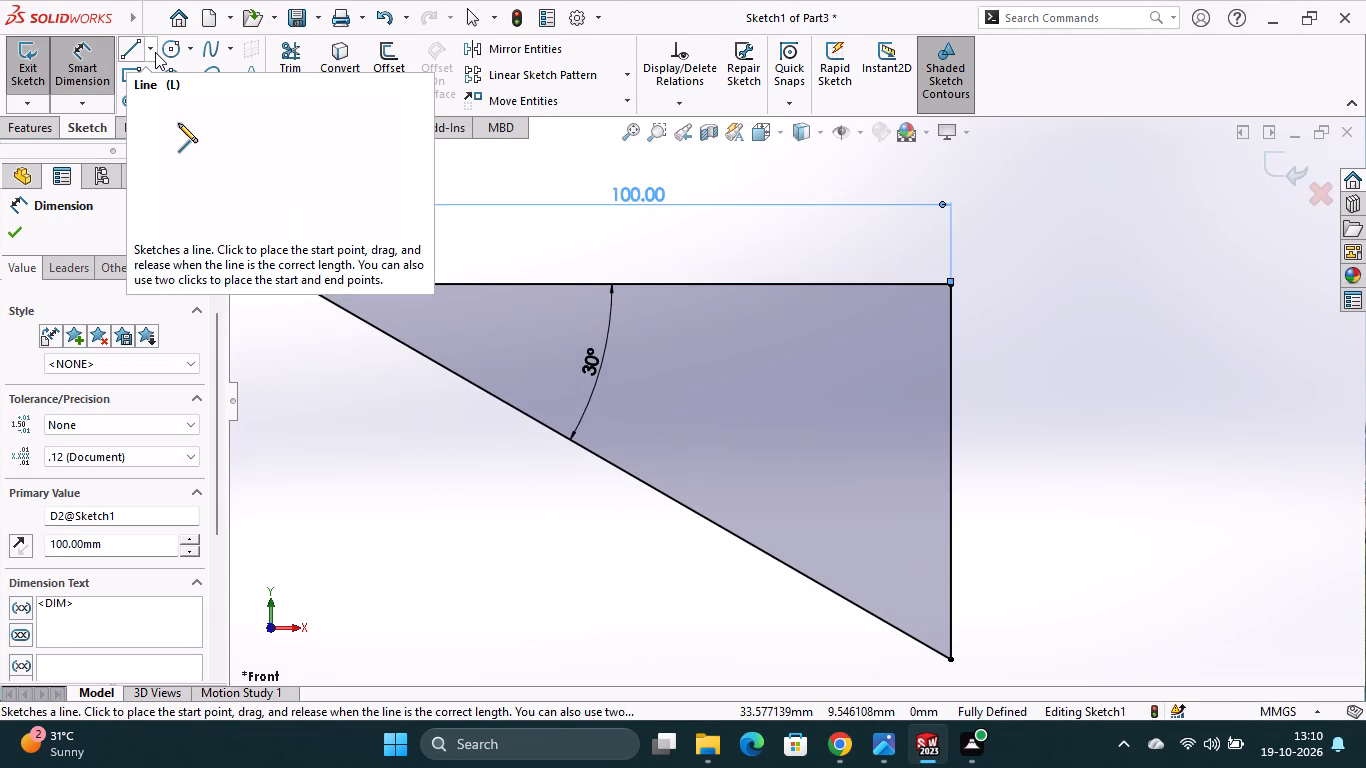
Draw a vertical centerline about 51.5 mm long inside the triangle, from near the right end of its top edge down toward the sloped line.
click(155, 52)
click(154, 101)
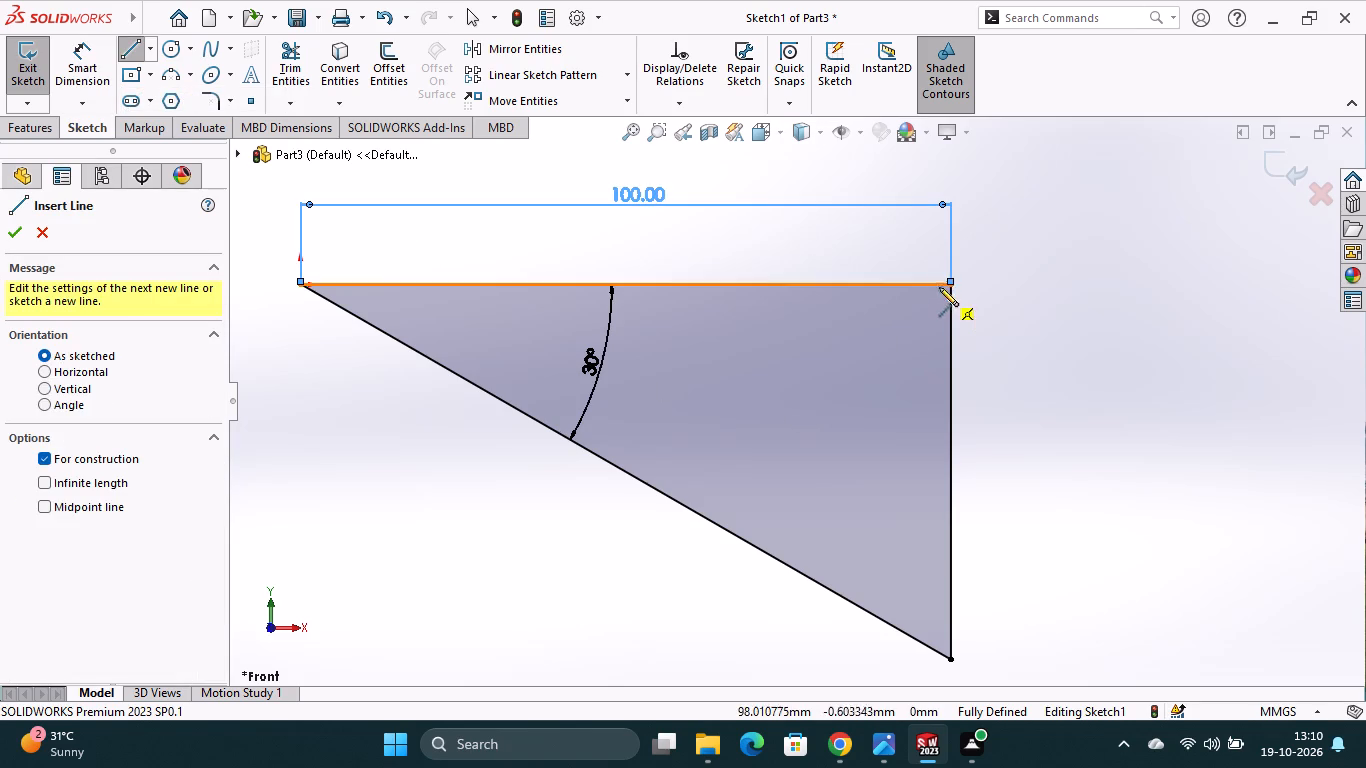
click(899, 286)
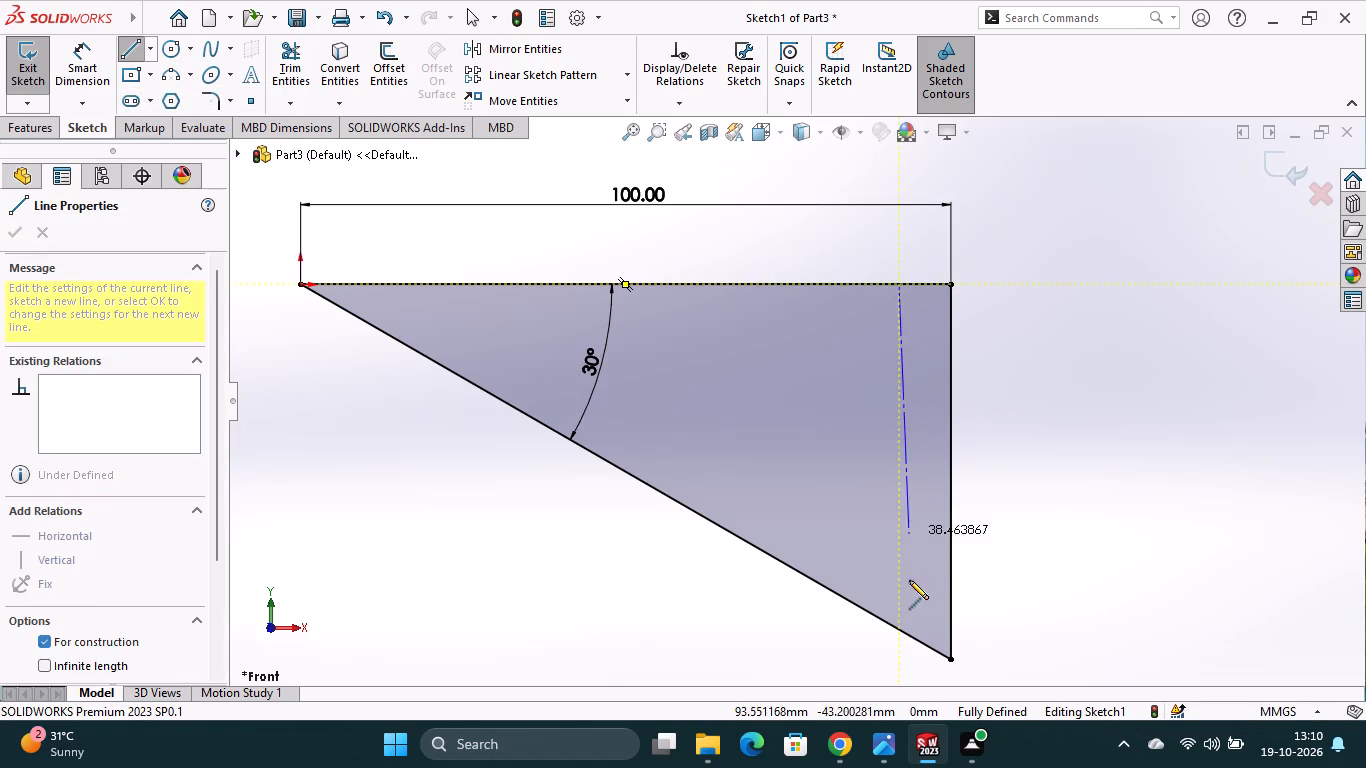
click(896, 619)
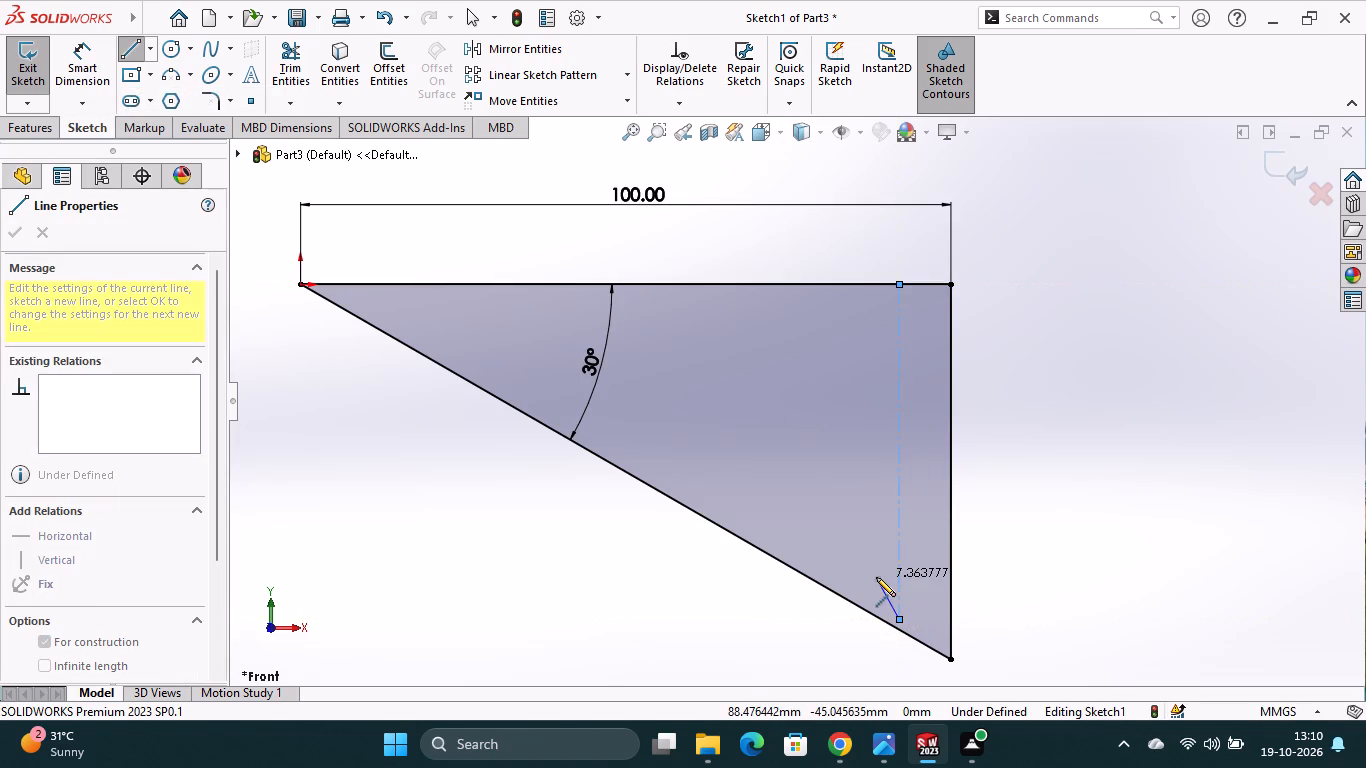
key(Escape)
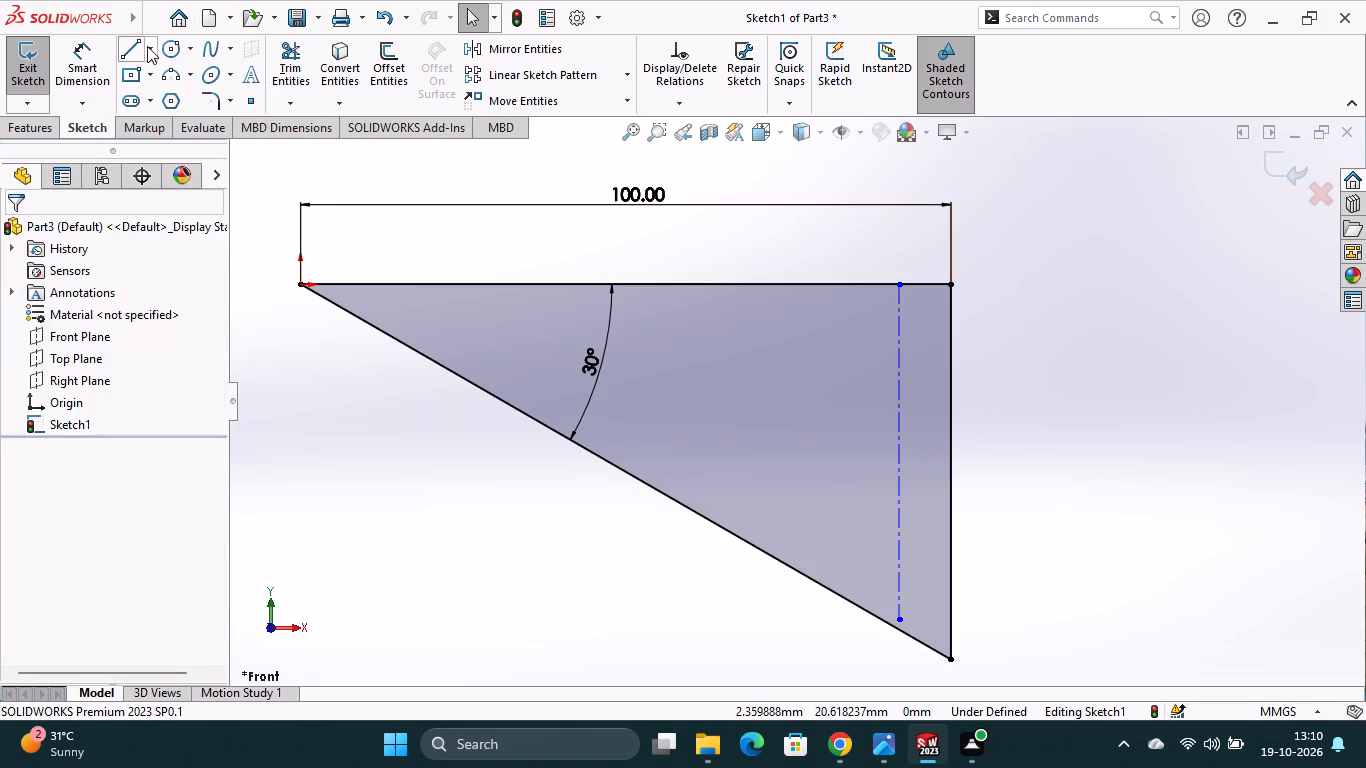
Draw a horizontal centerline about 39 mm long, crossing the vertical centerline and the triangle's vertical edge.
click(152, 50)
click(146, 97)
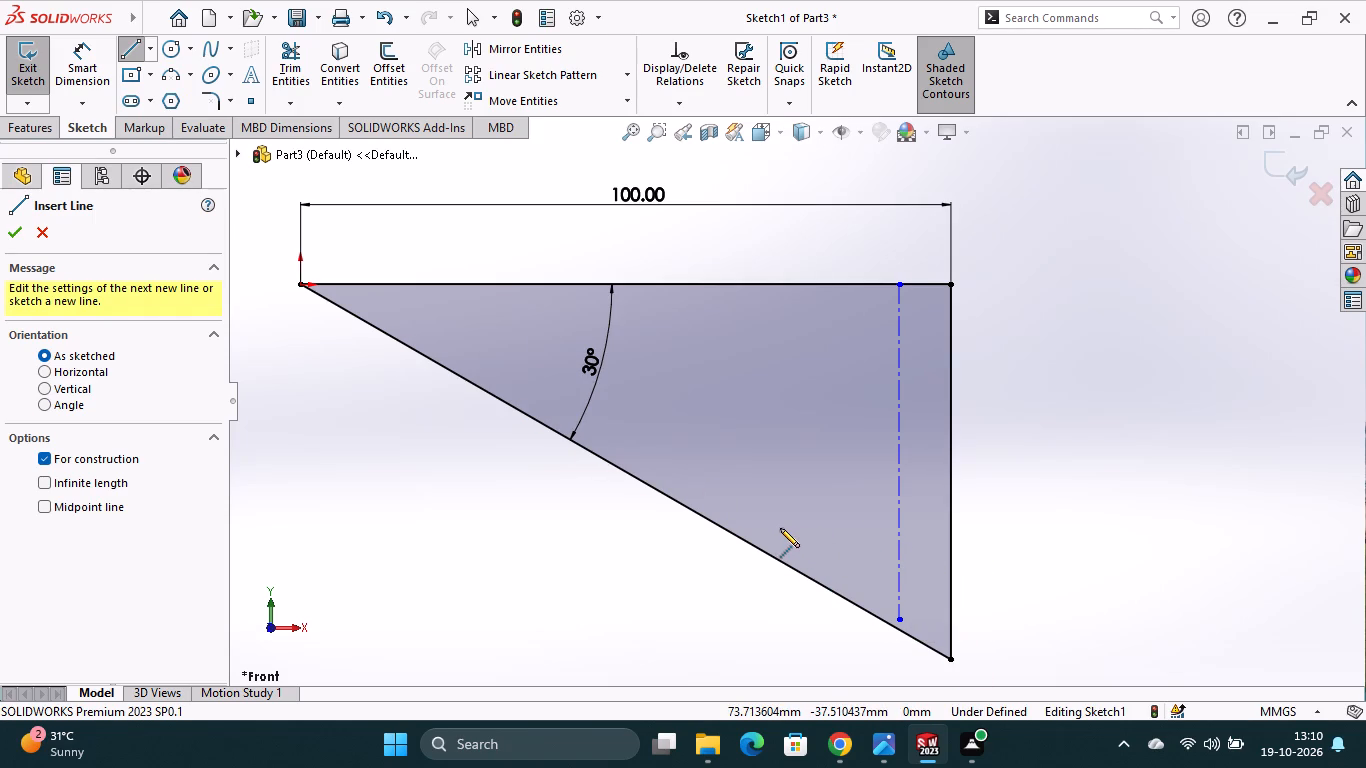
click(753, 485)
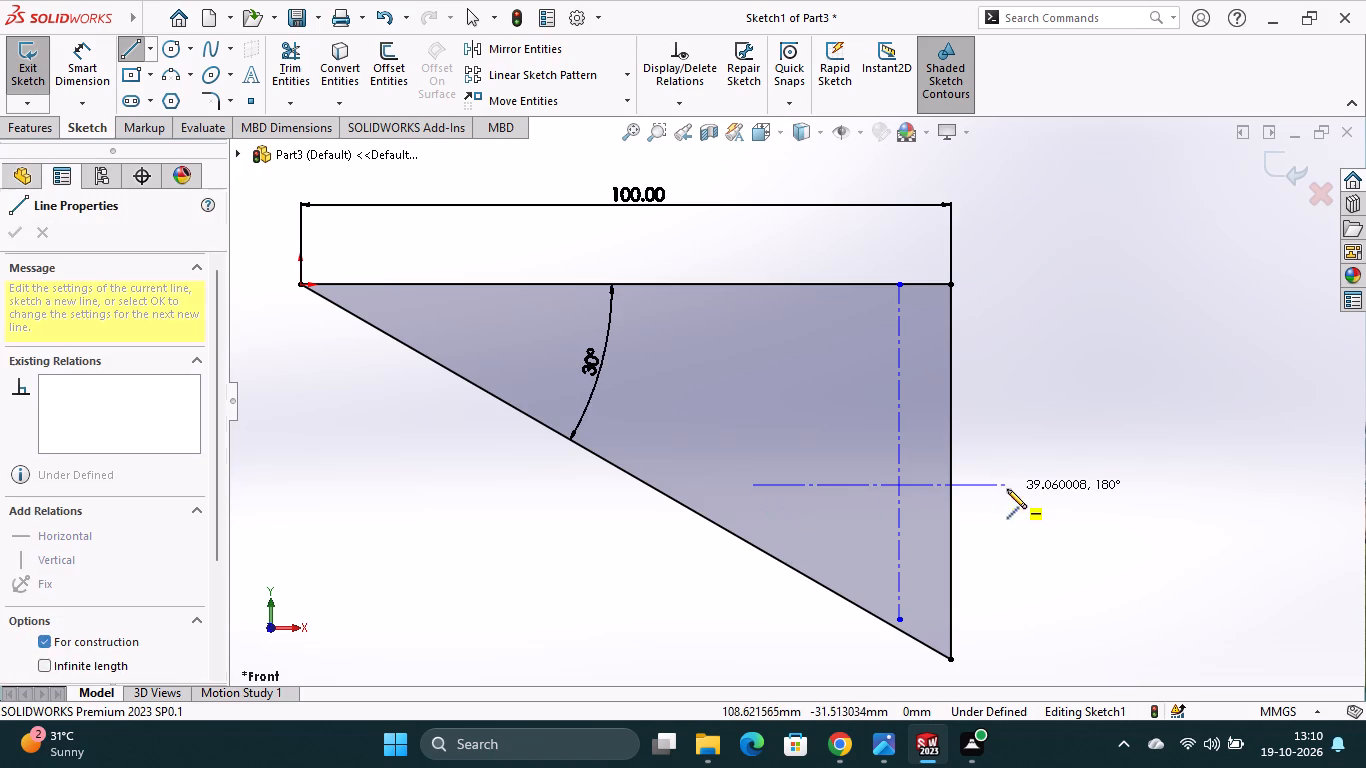
click(1009, 489)
key(Escape)
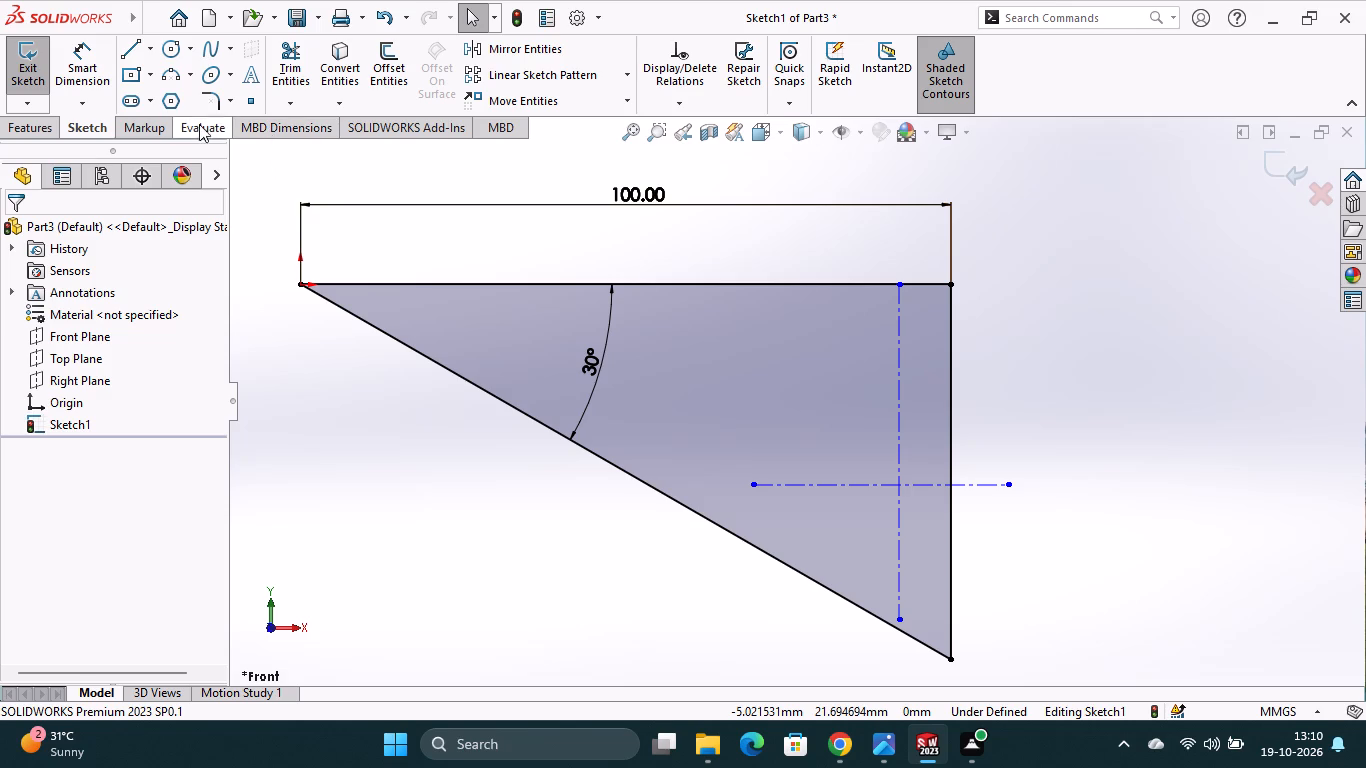
Sketch two concentric circles at the centerlines' intersection, with radii of about 10.5 mm and 5.4 mm.
click(174, 49)
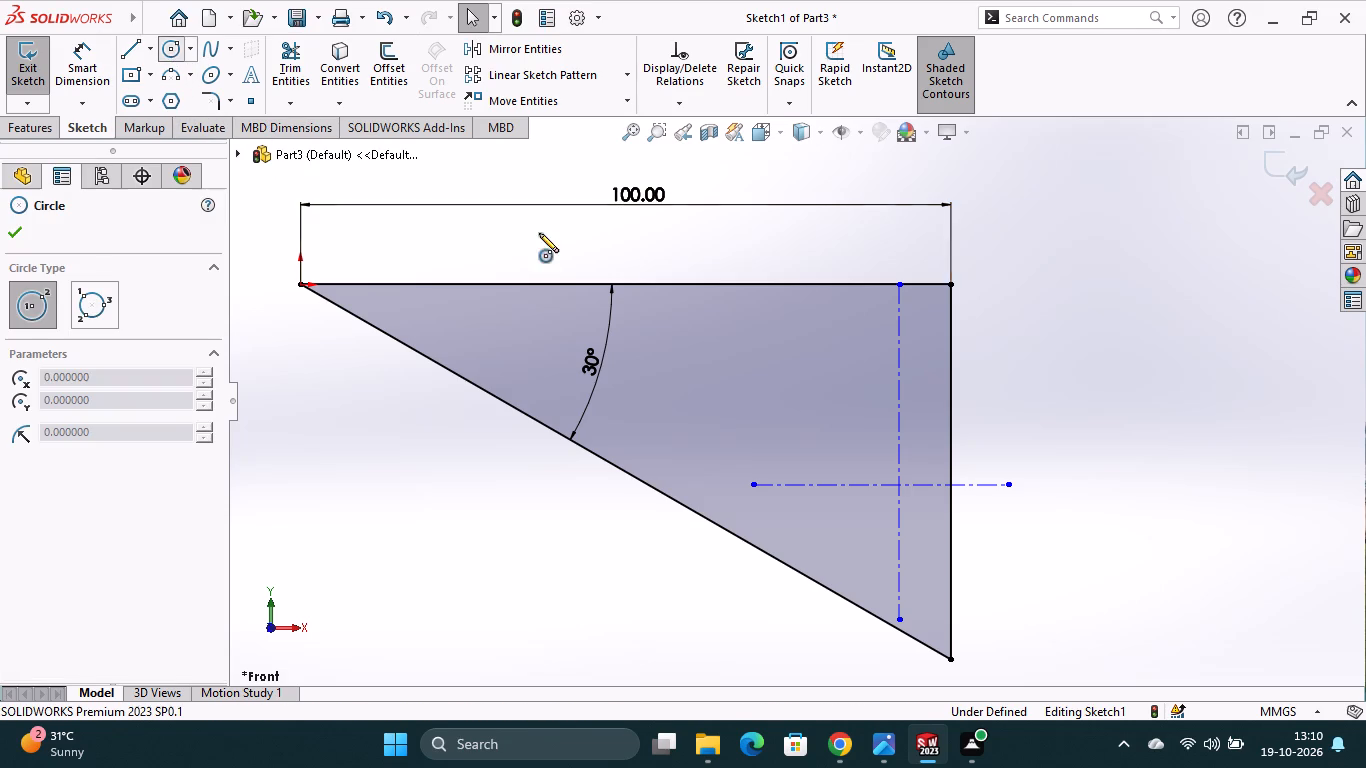
click(897, 483)
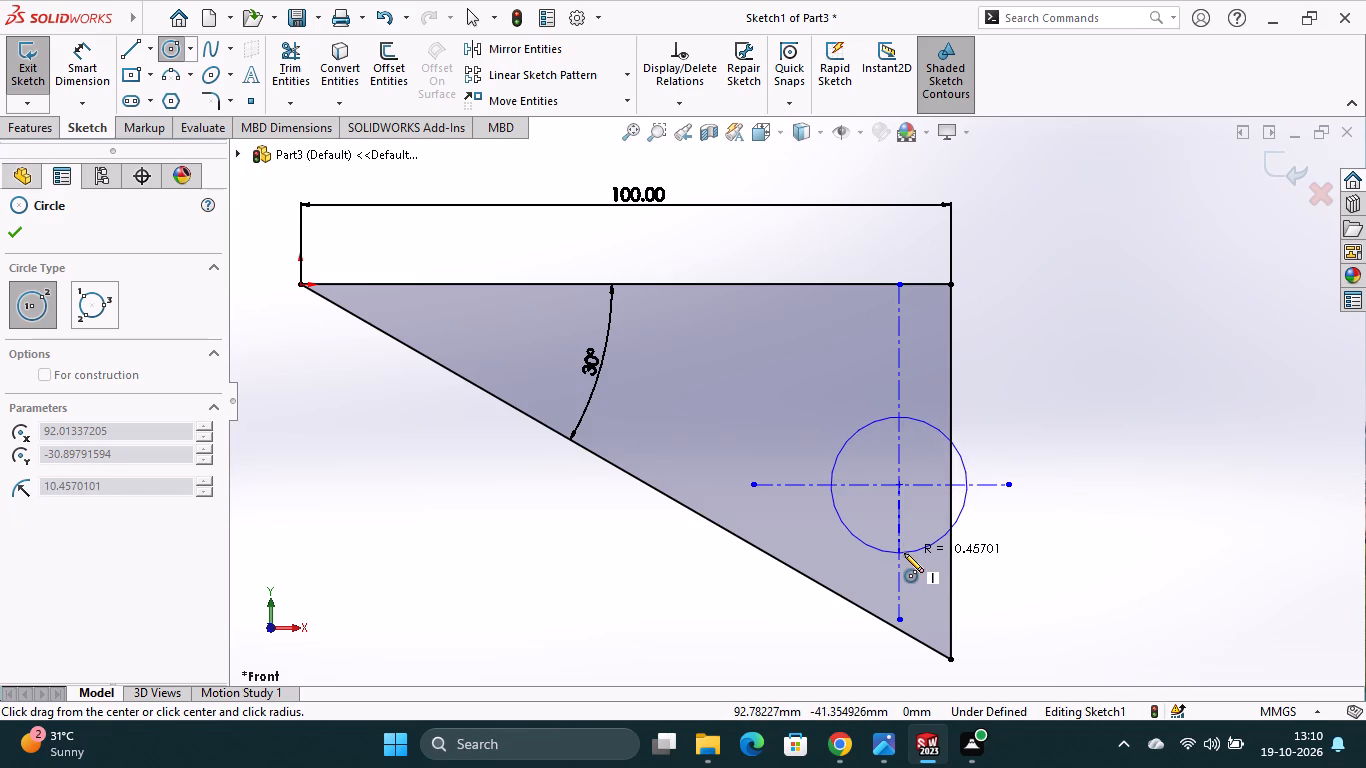
click(904, 553)
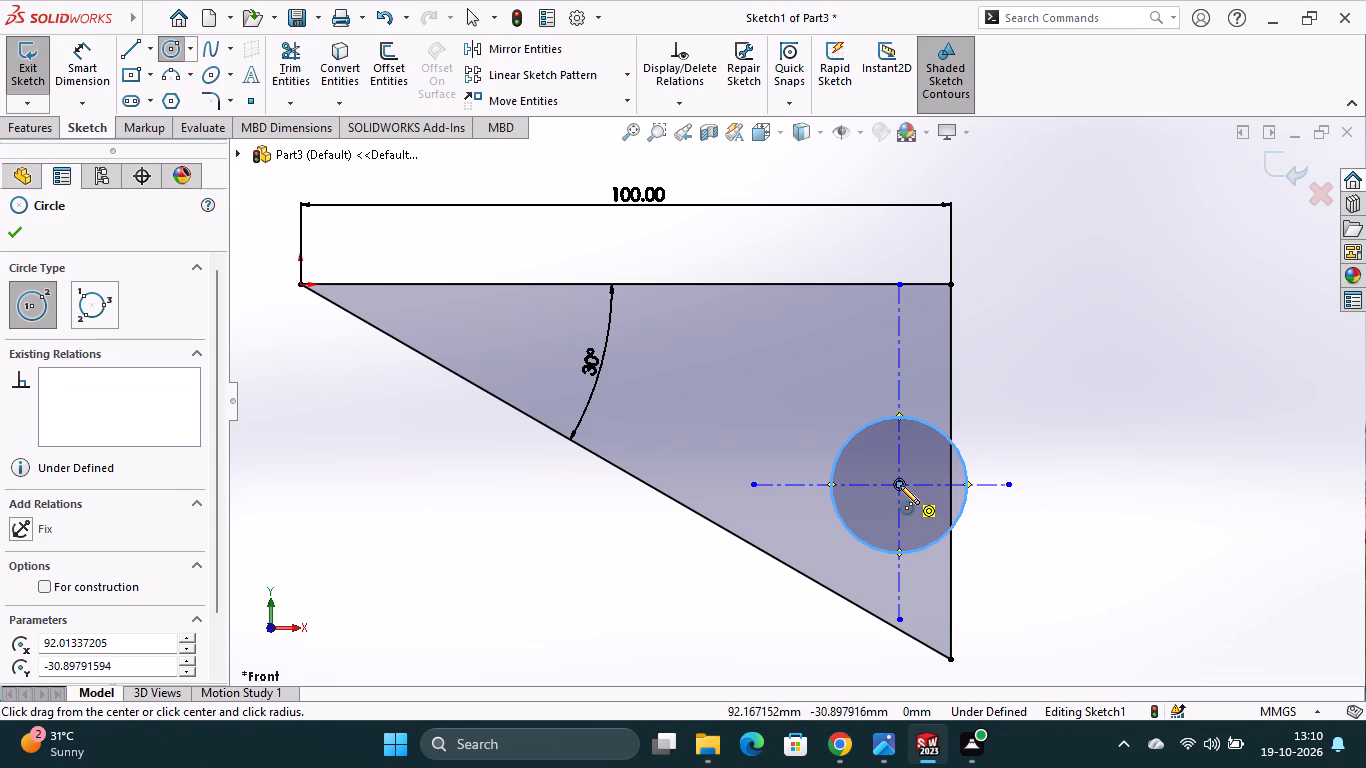
click(900, 485)
click(905, 520)
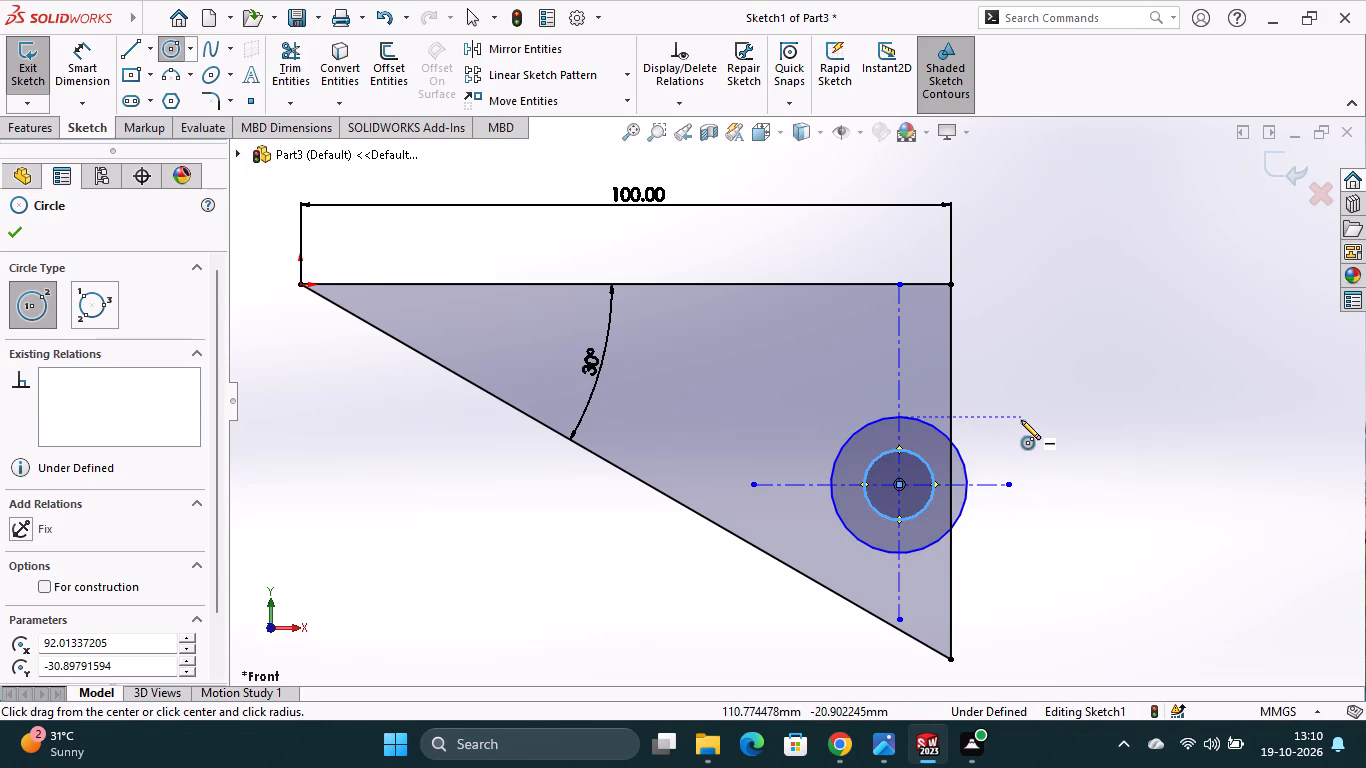
key(Escape)
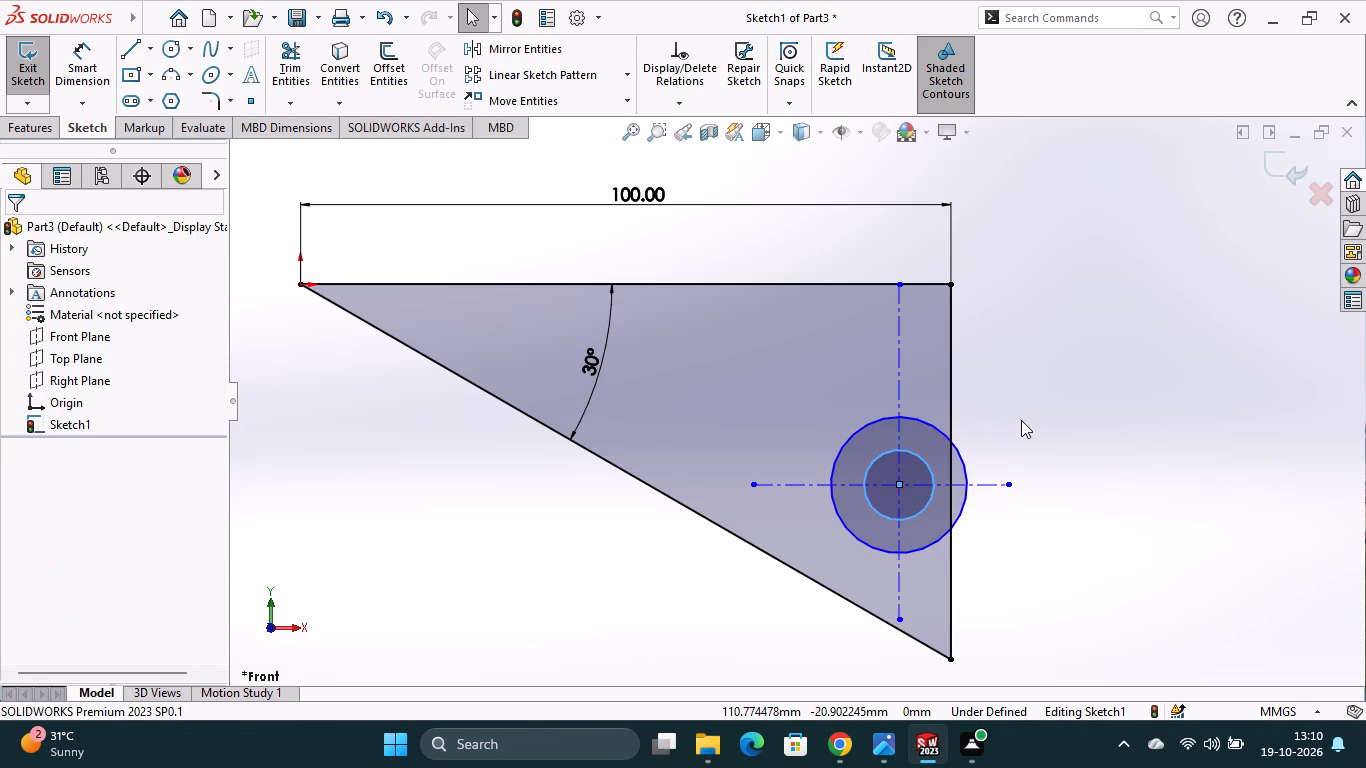
Add a 20 mm doubled-distance dimension between the triangle's vertical edge and the vertical centerline.
click(91, 47)
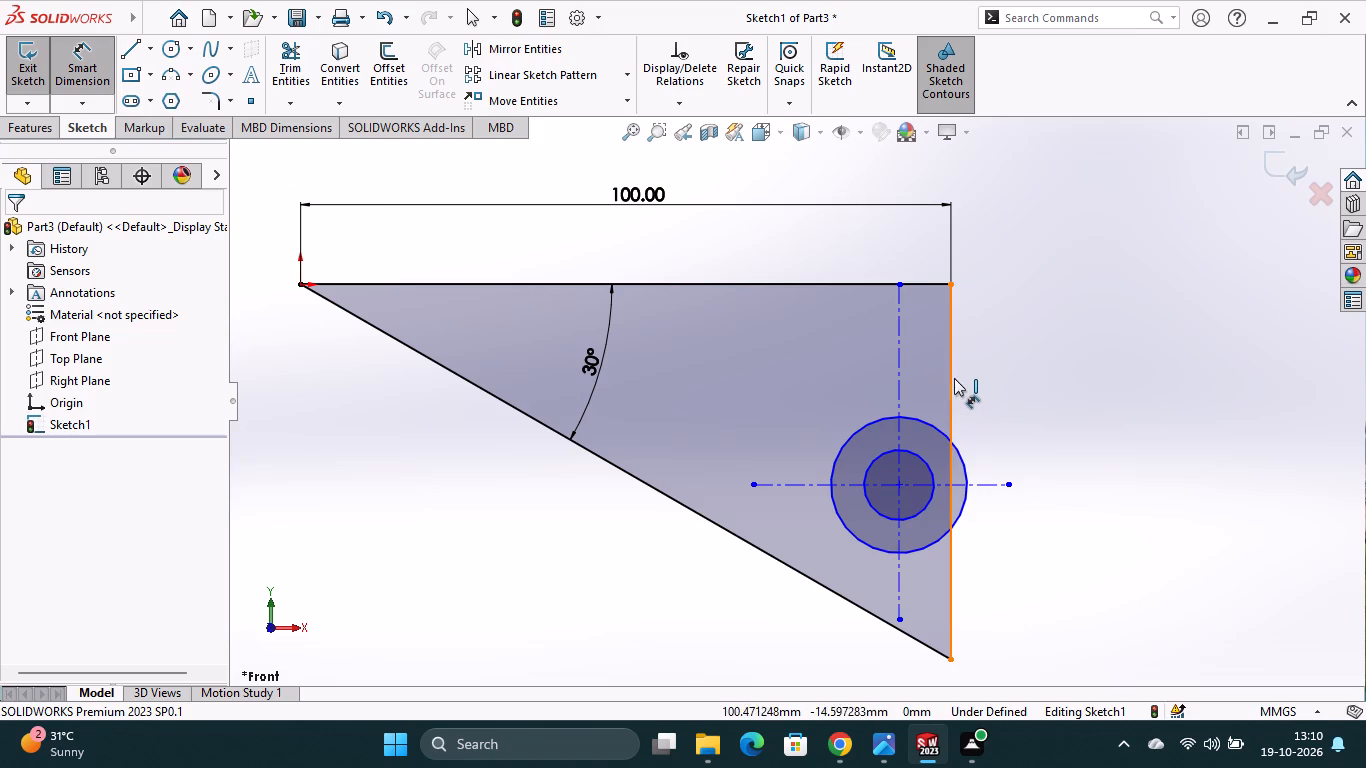
click(952, 378)
click(897, 371)
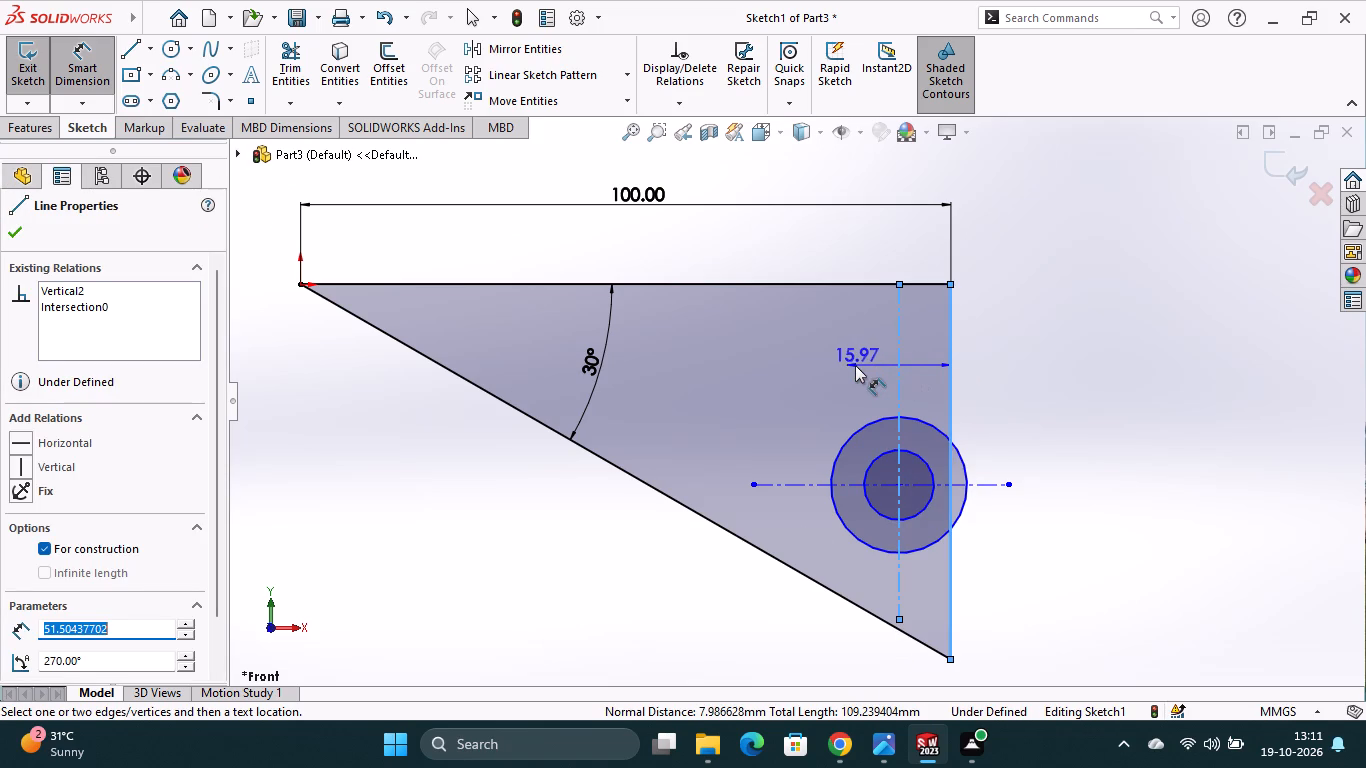
click(855, 365)
text(20)
key(Return)
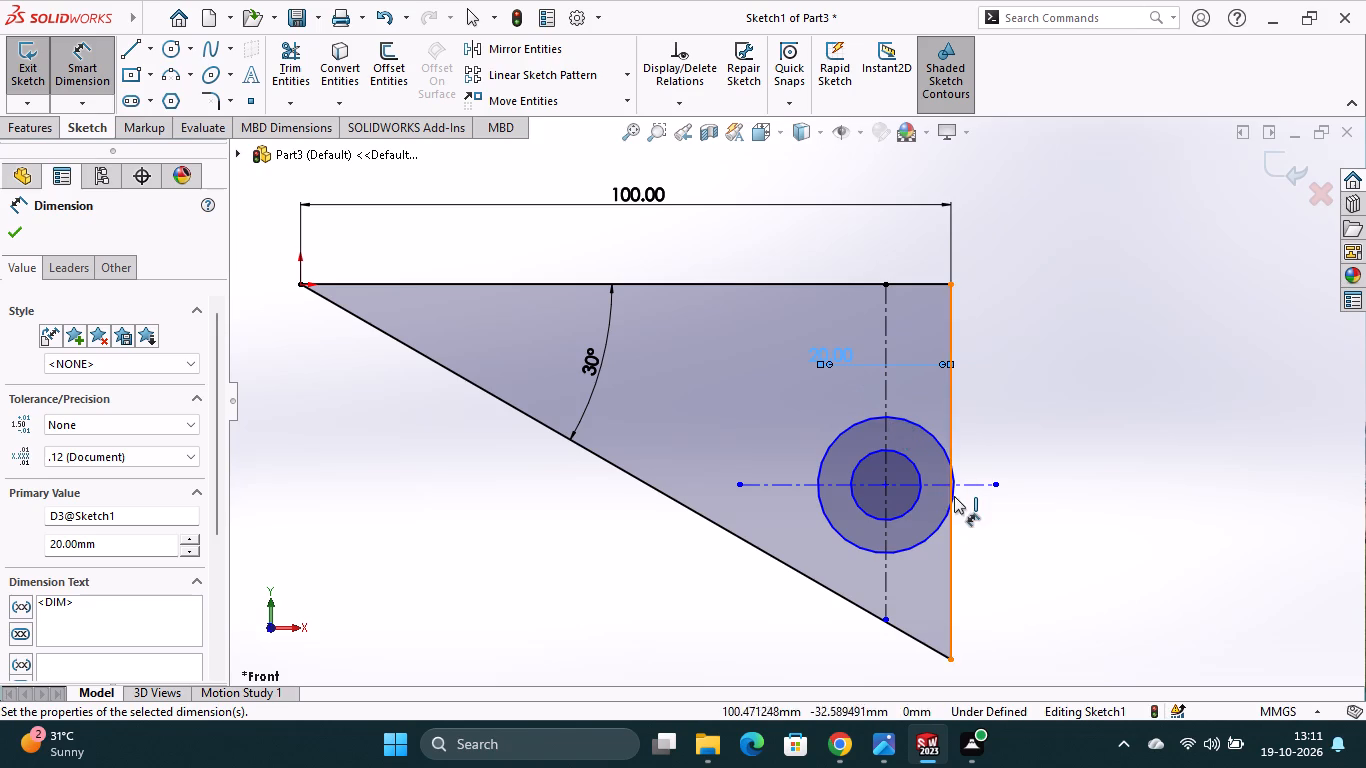
Make the outer circle tangent to the triangle's vertical edge.
scroll(990, 482, down, 1)
ctrl+click(922, 436)
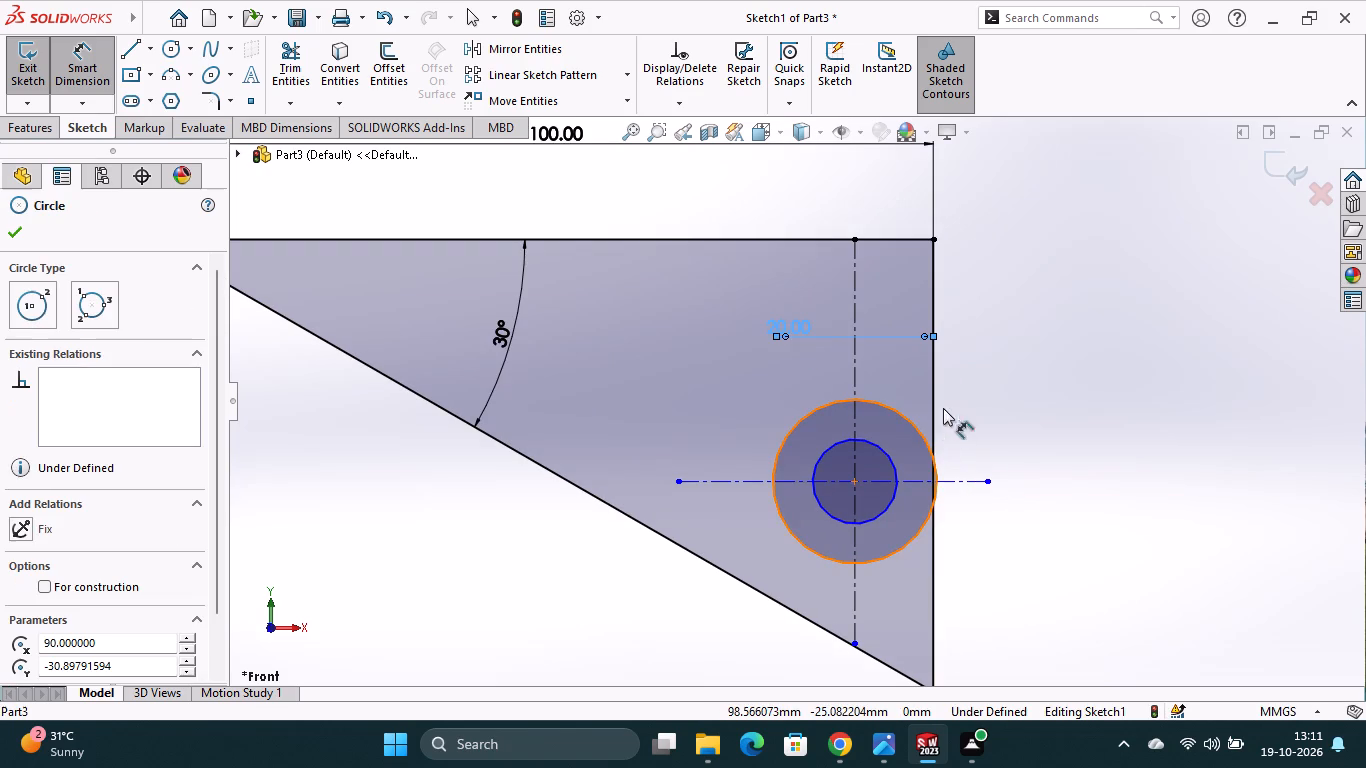
key(Escape)
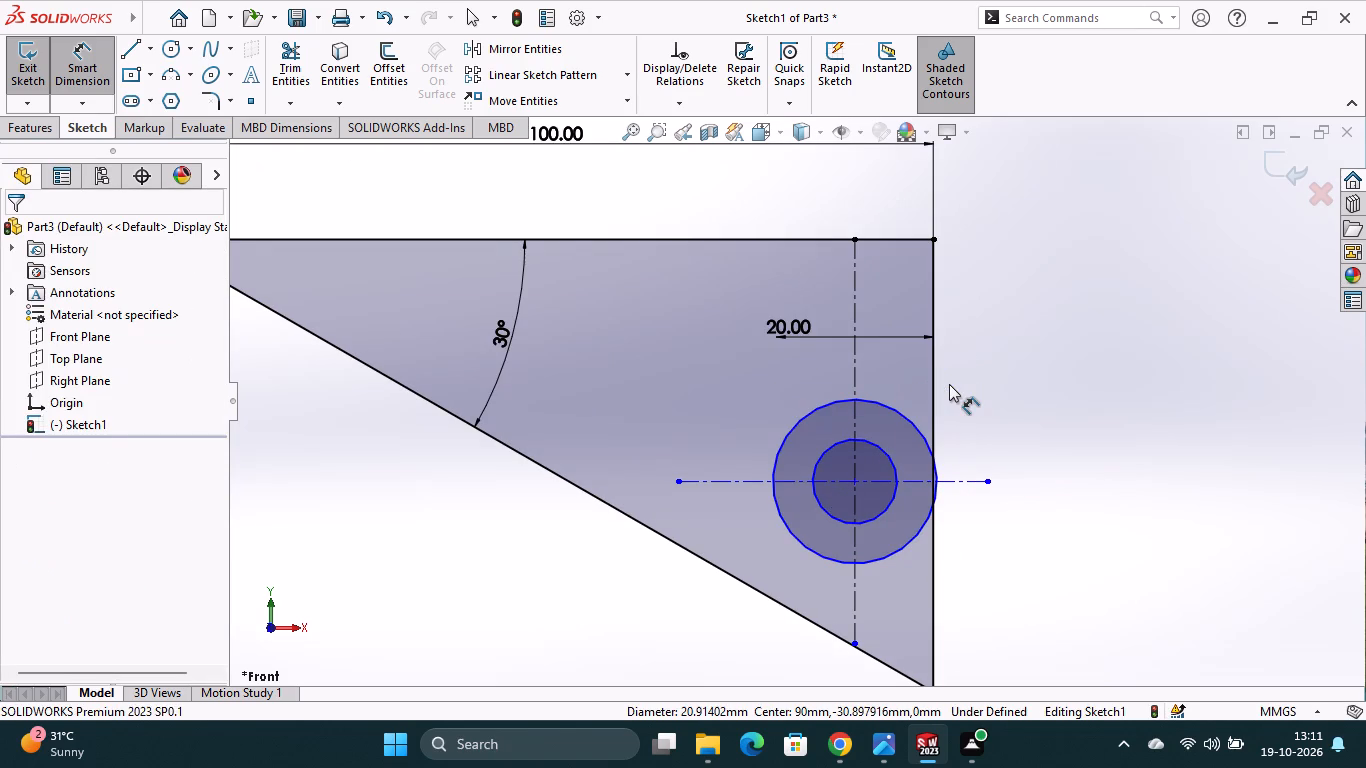
key(Escape)
key(Escape)
key(Escape)
ctrl+click(937, 403)
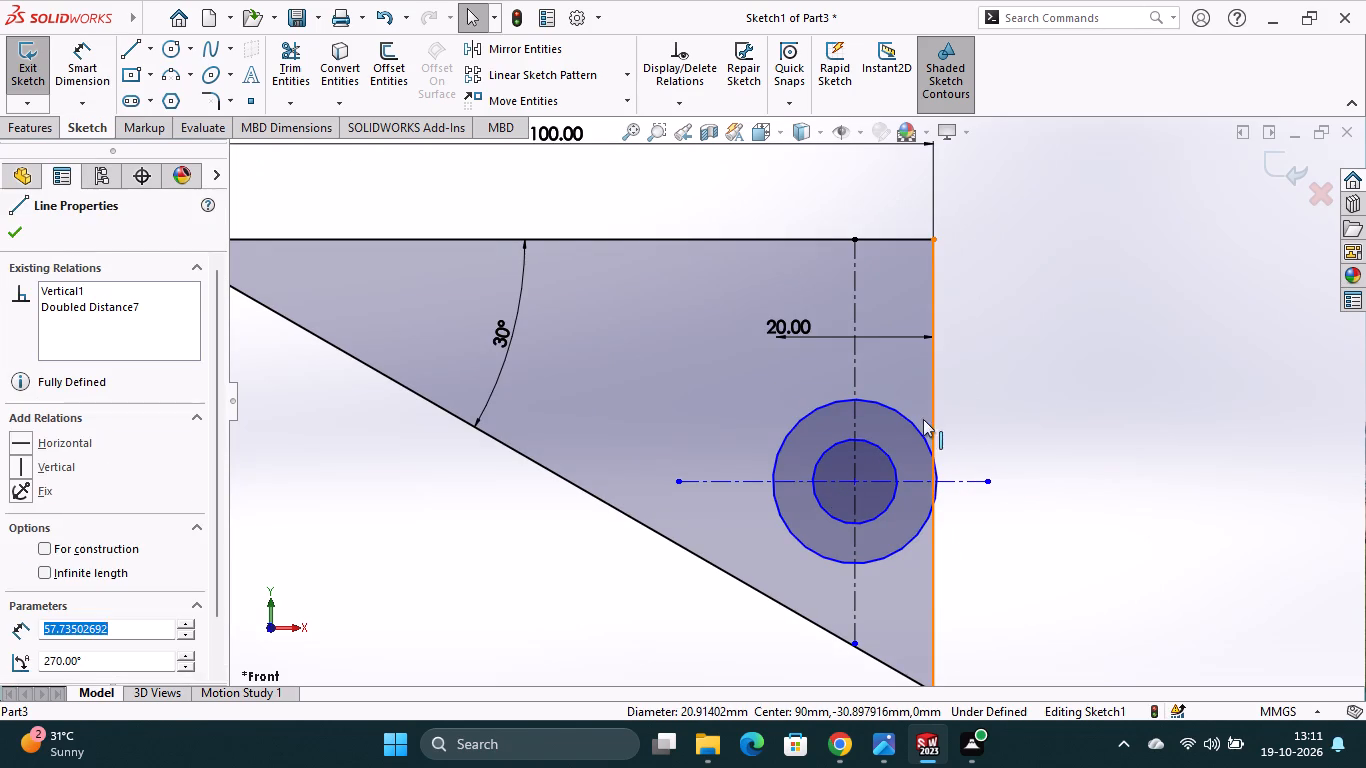
ctrl+click(917, 426)
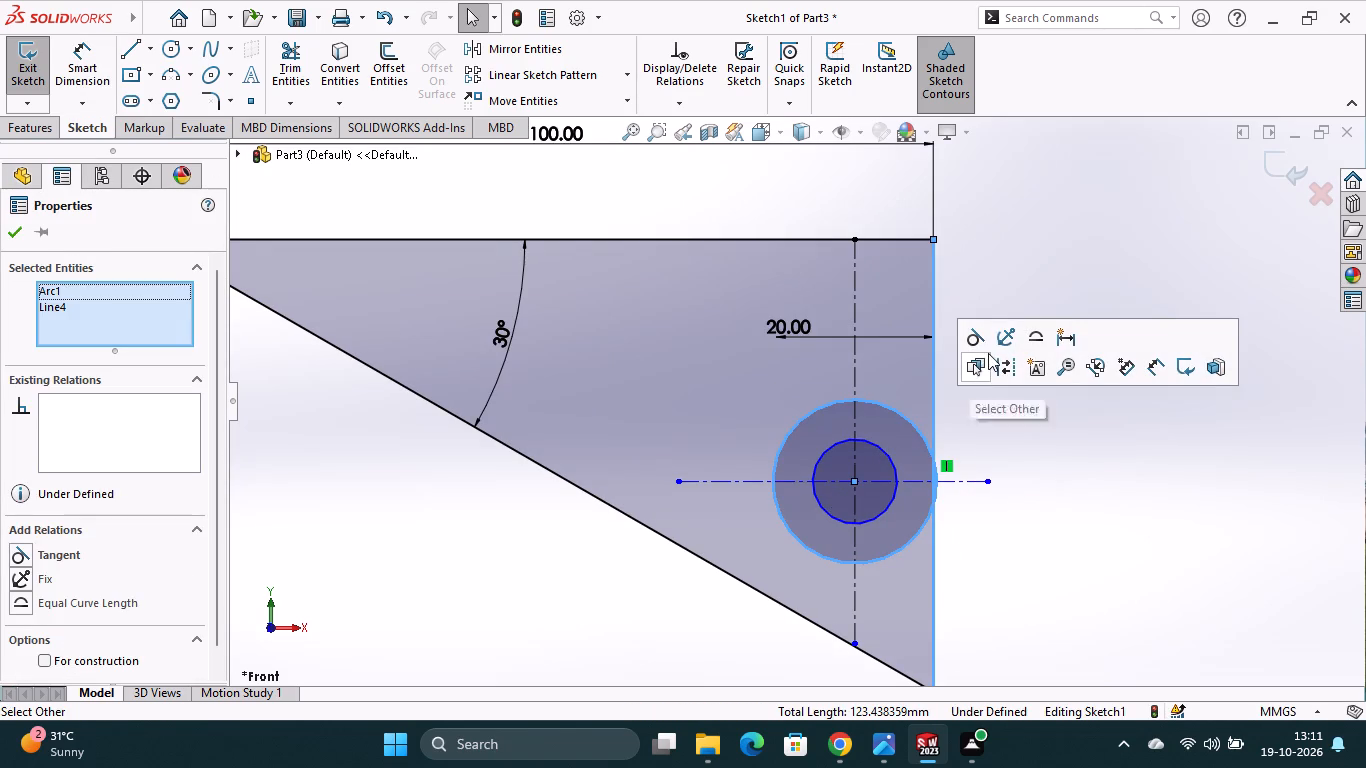
click(987, 342)
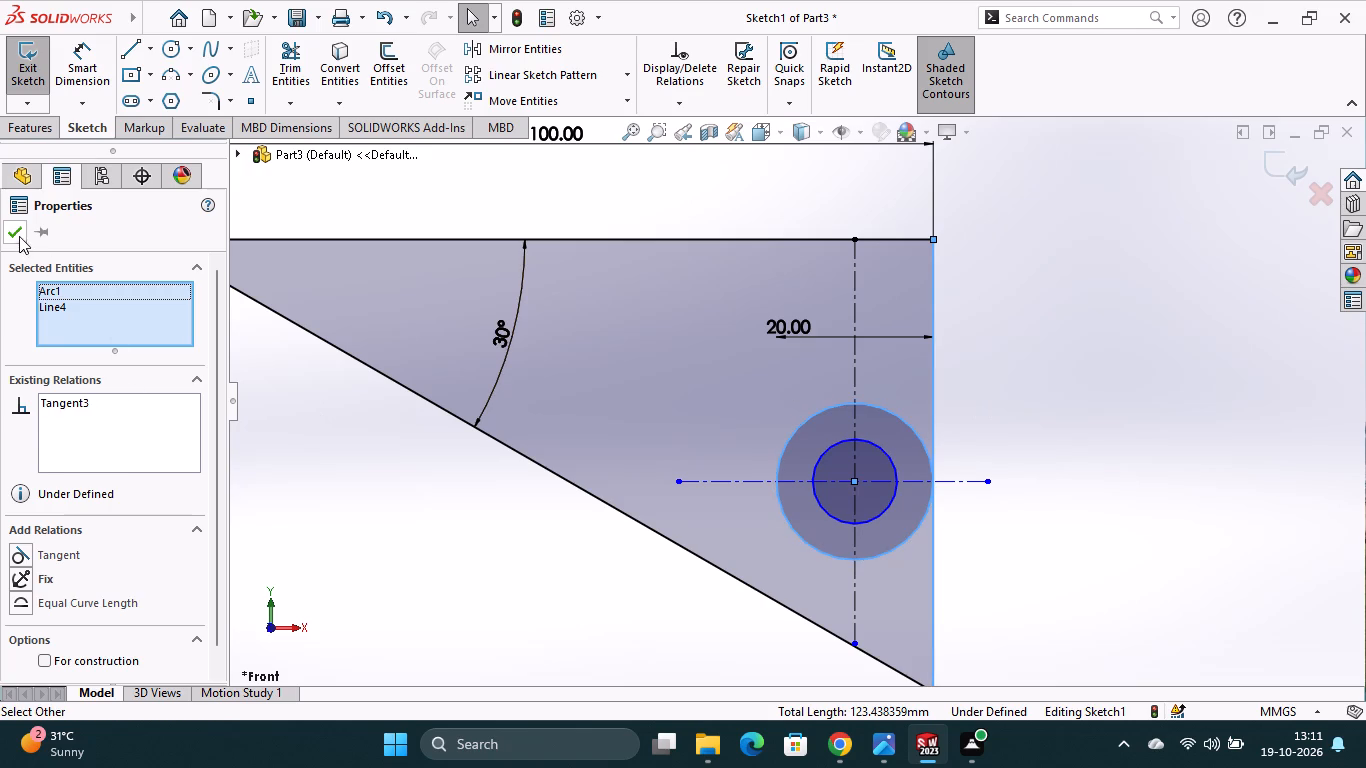
click(19, 236)
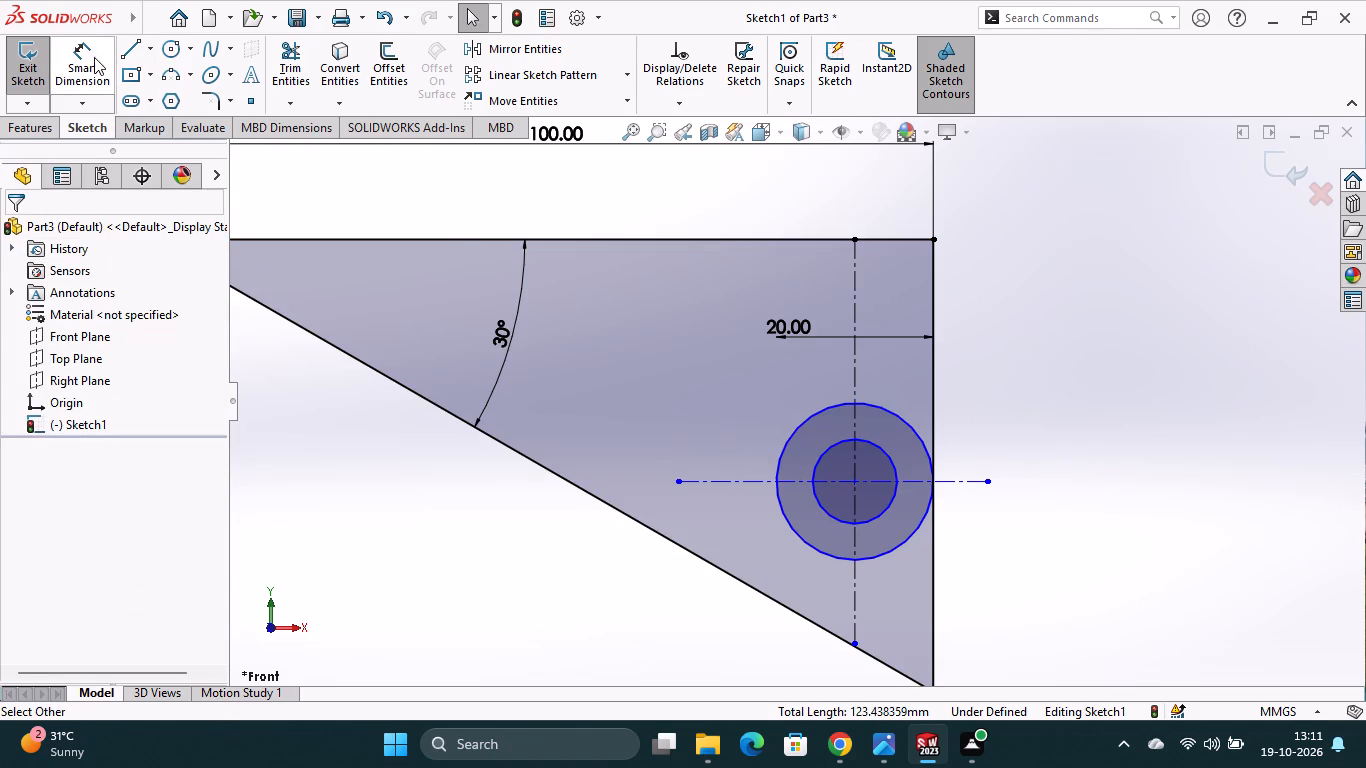
Dimension the outer circle's diameter as a driven dimension.
click(94, 57)
click(785, 441)
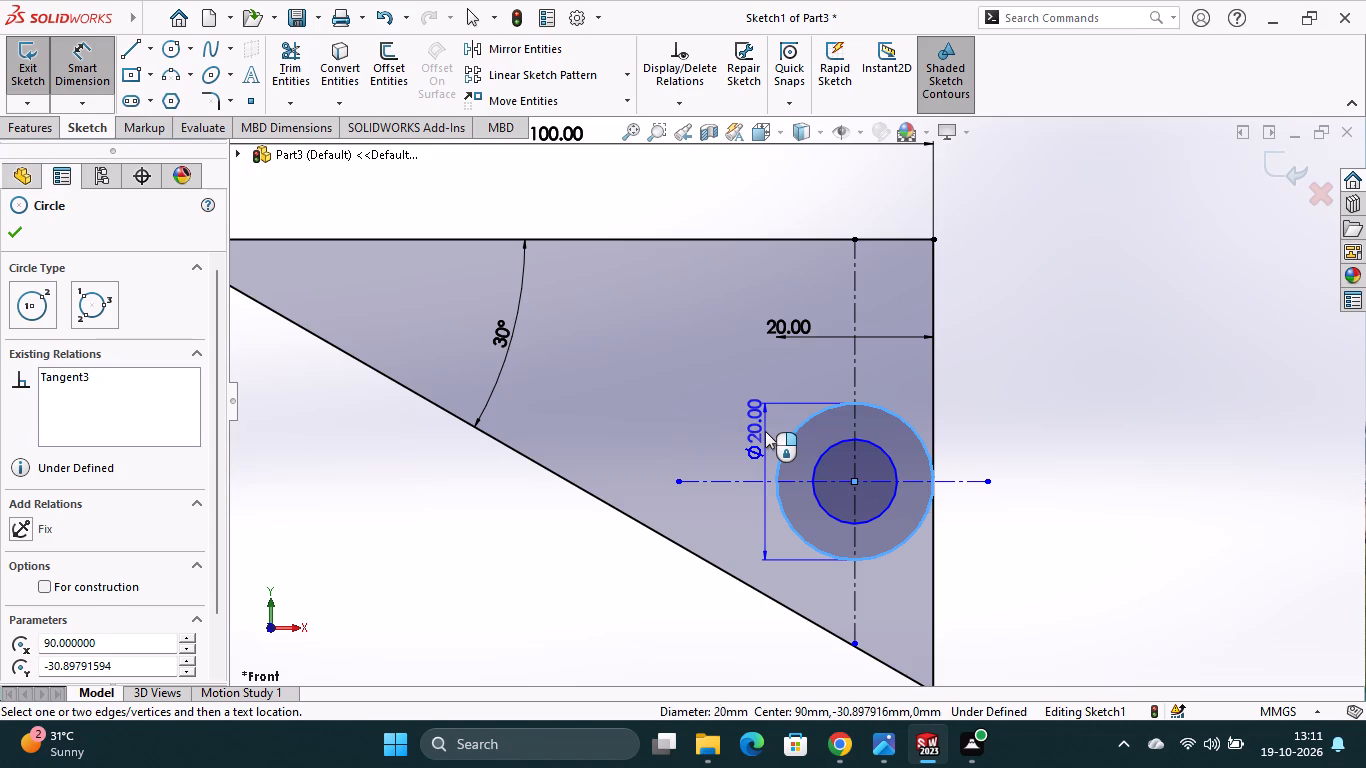
click(765, 431)
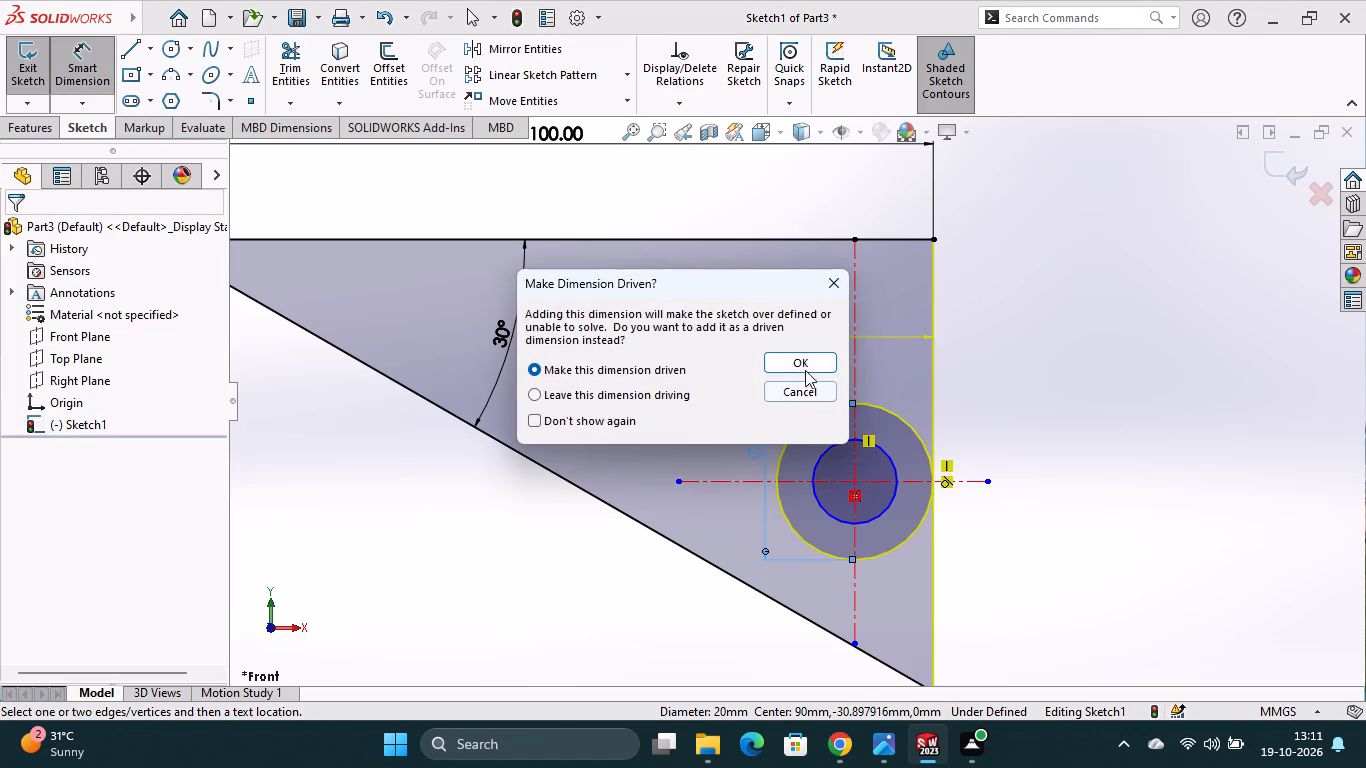
click(806, 369)
key(Escape)
key(Escape)
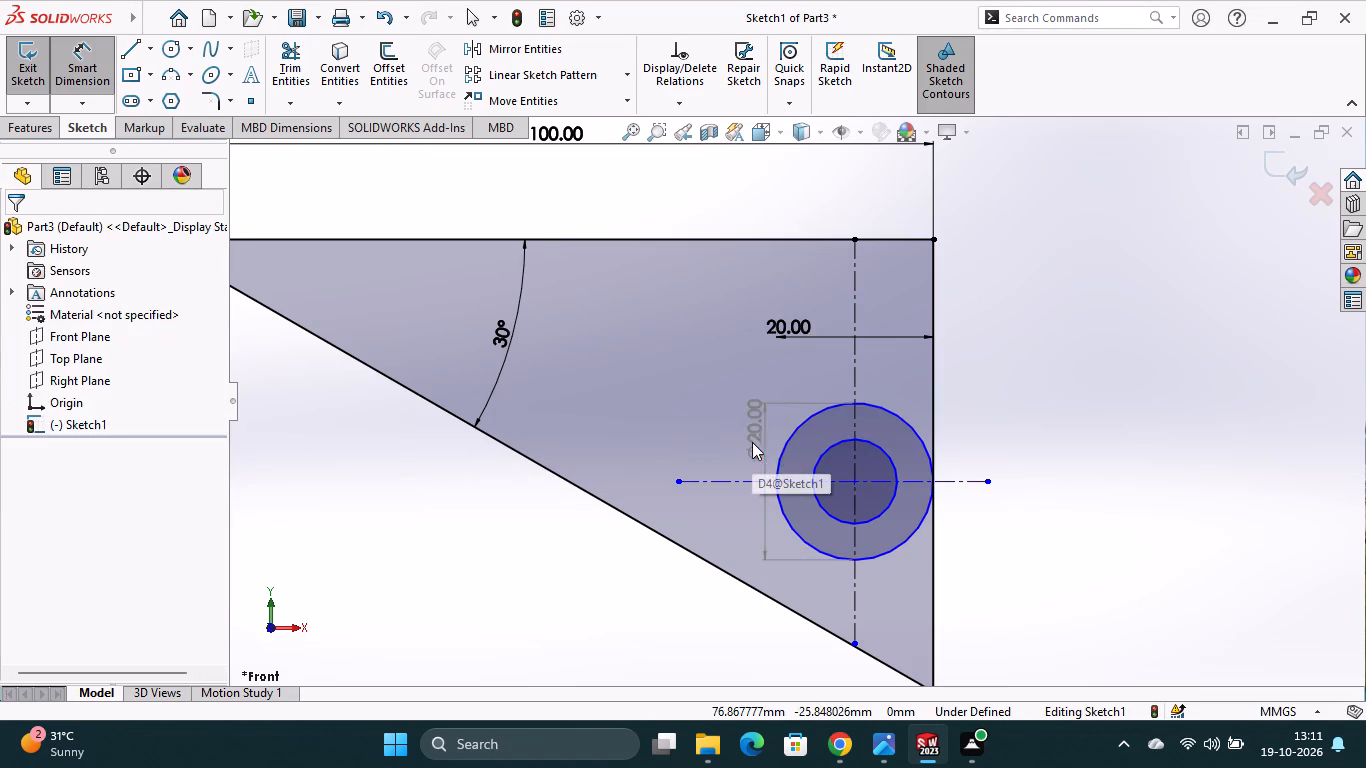
Set the doubled-distance dimension between the vertical edge and the vertical centerline to 40 mm.
click(828, 454)
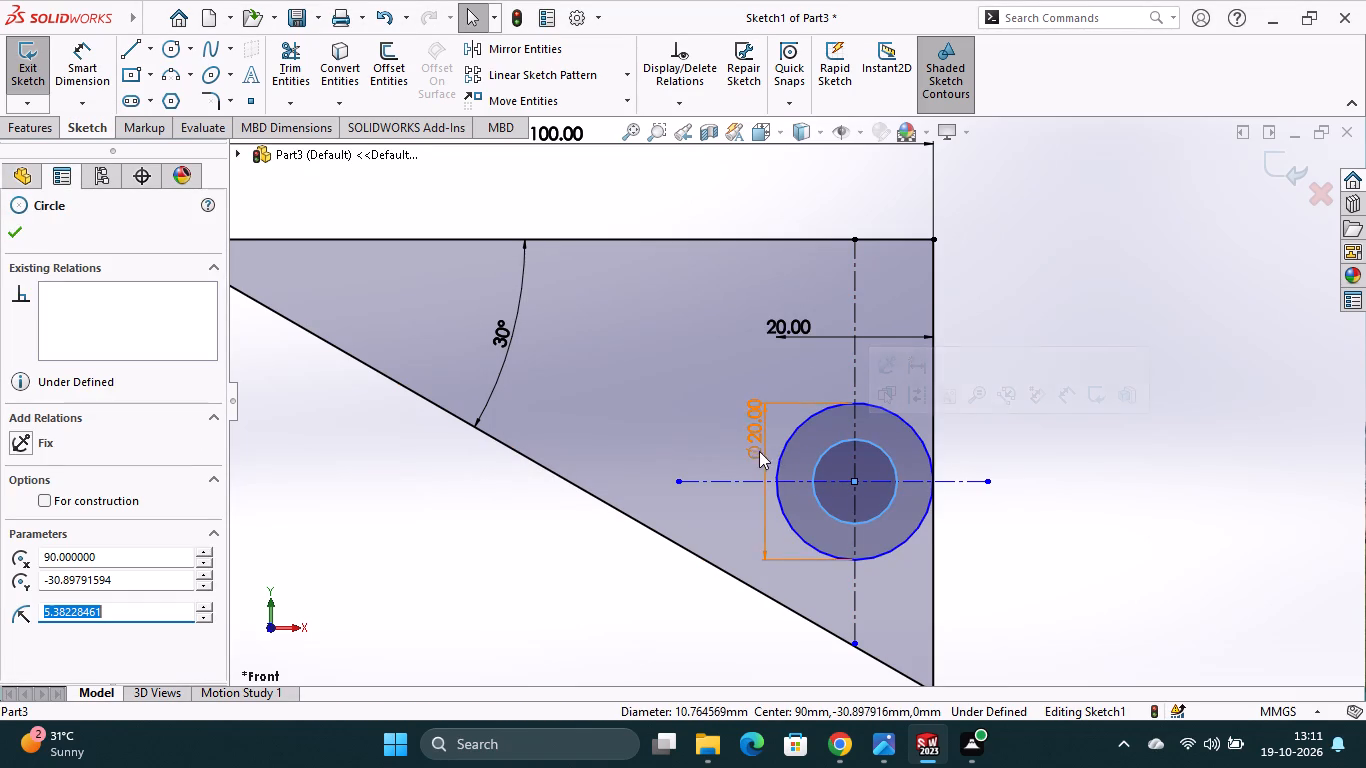
key(Escape)
double_click(776, 329)
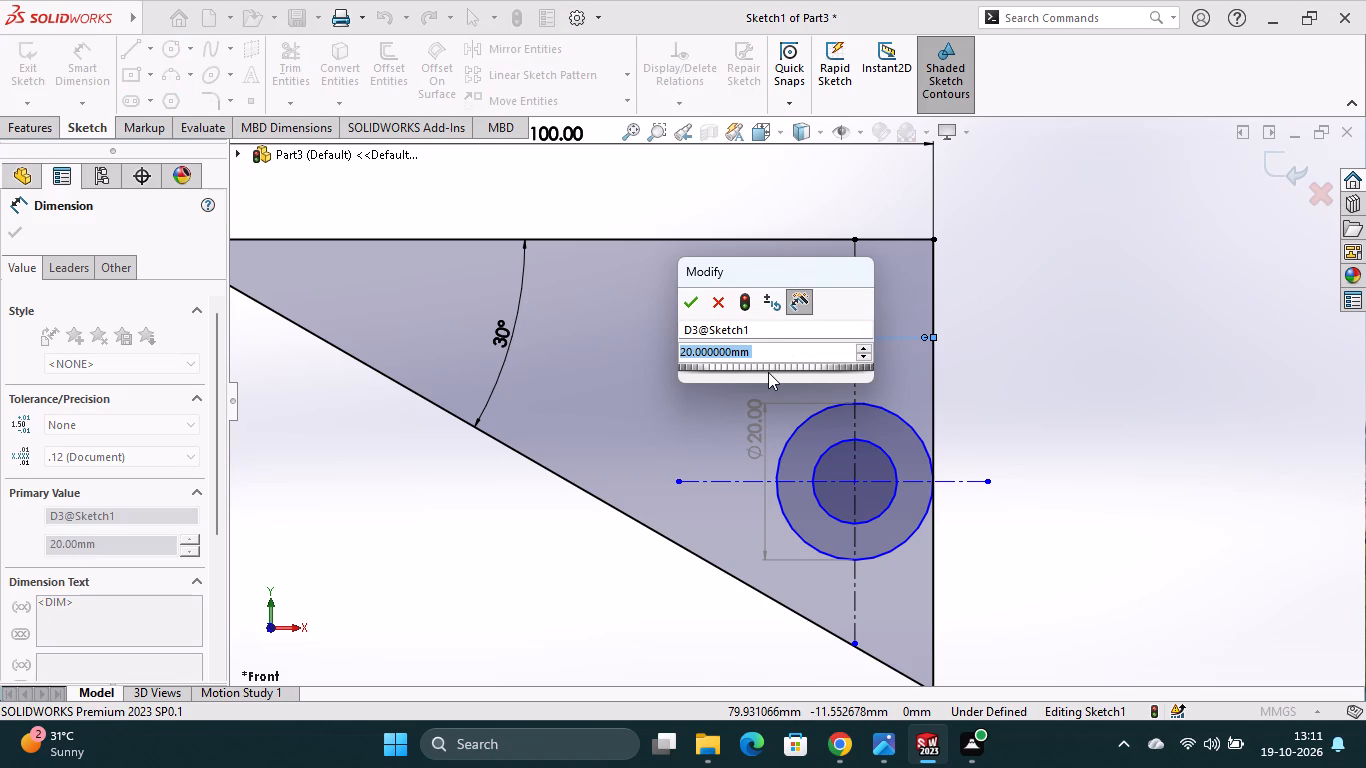
text(40)
key(Return)
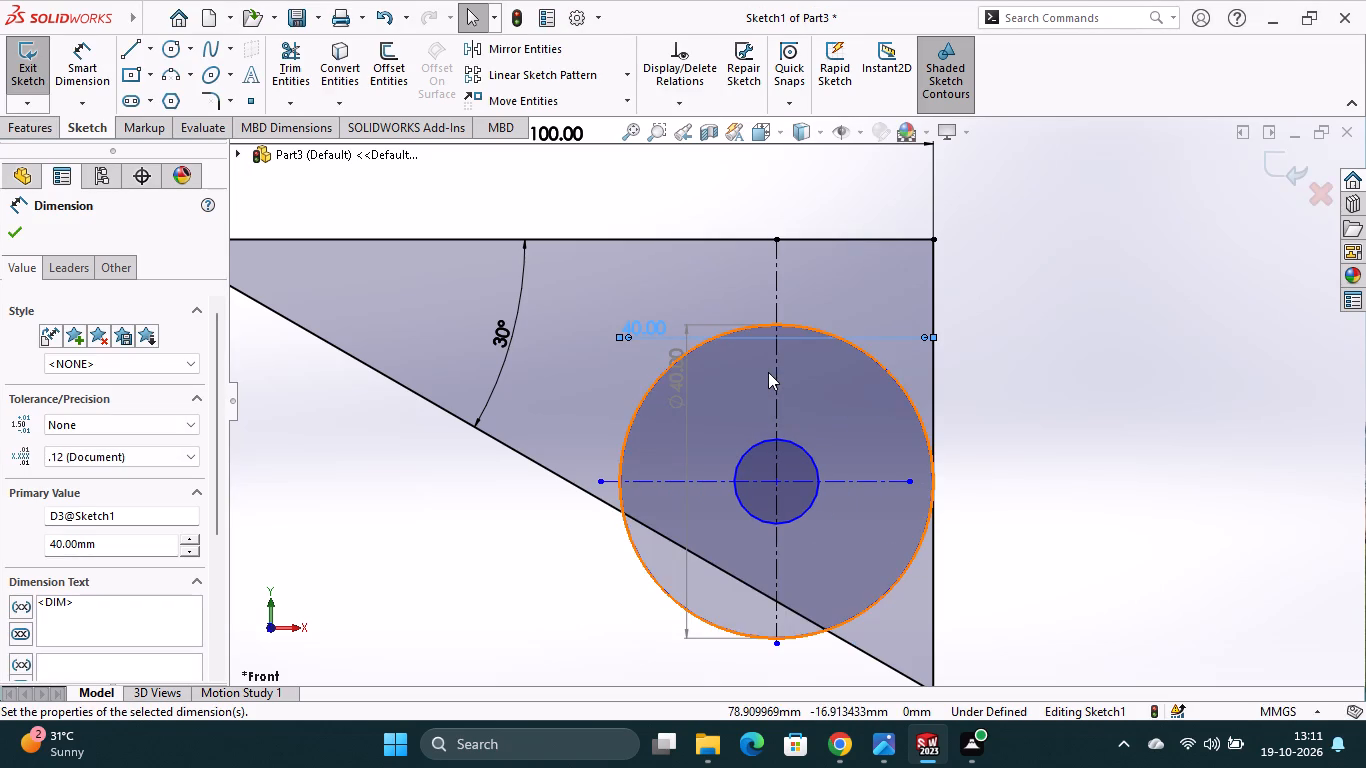
Dimension the inner circle's diameter as 20 mm.
scroll(801, 445, up, 1)
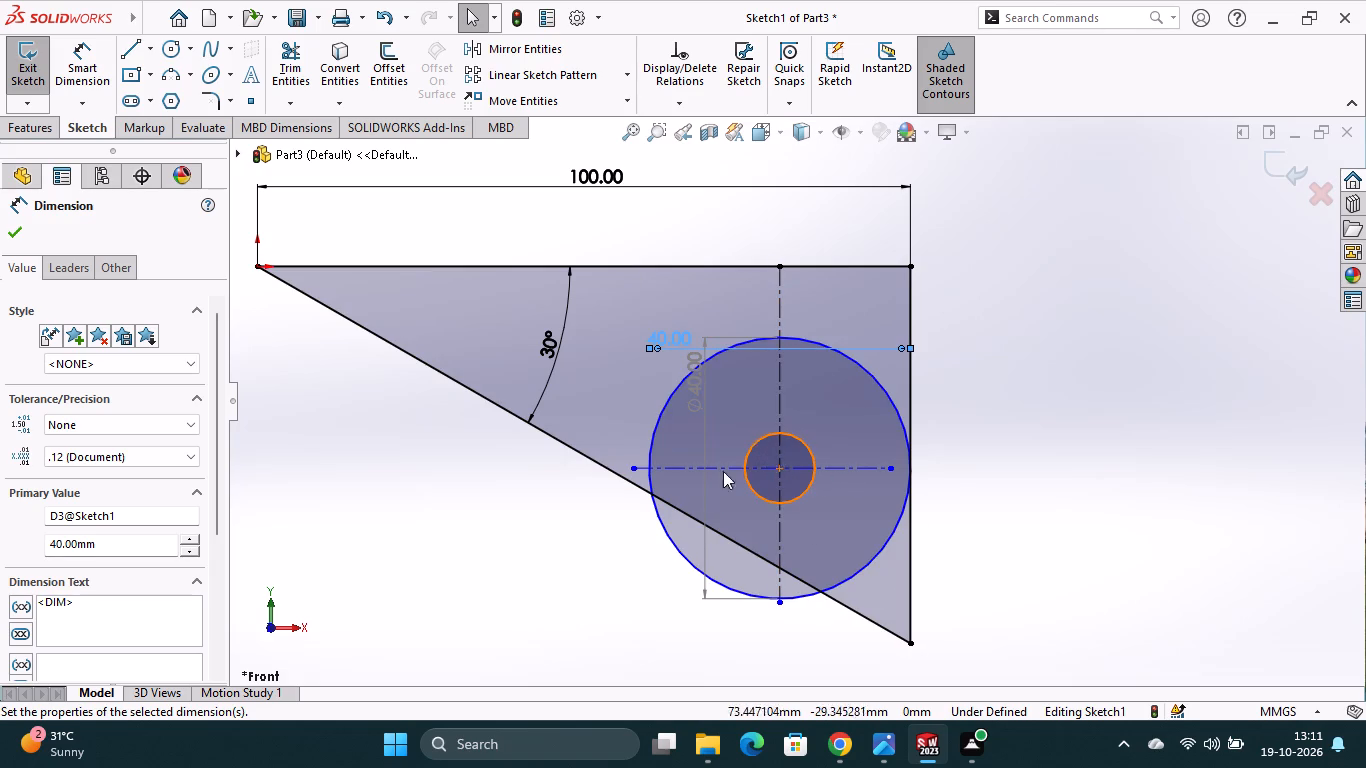
click(86, 48)
click(754, 444)
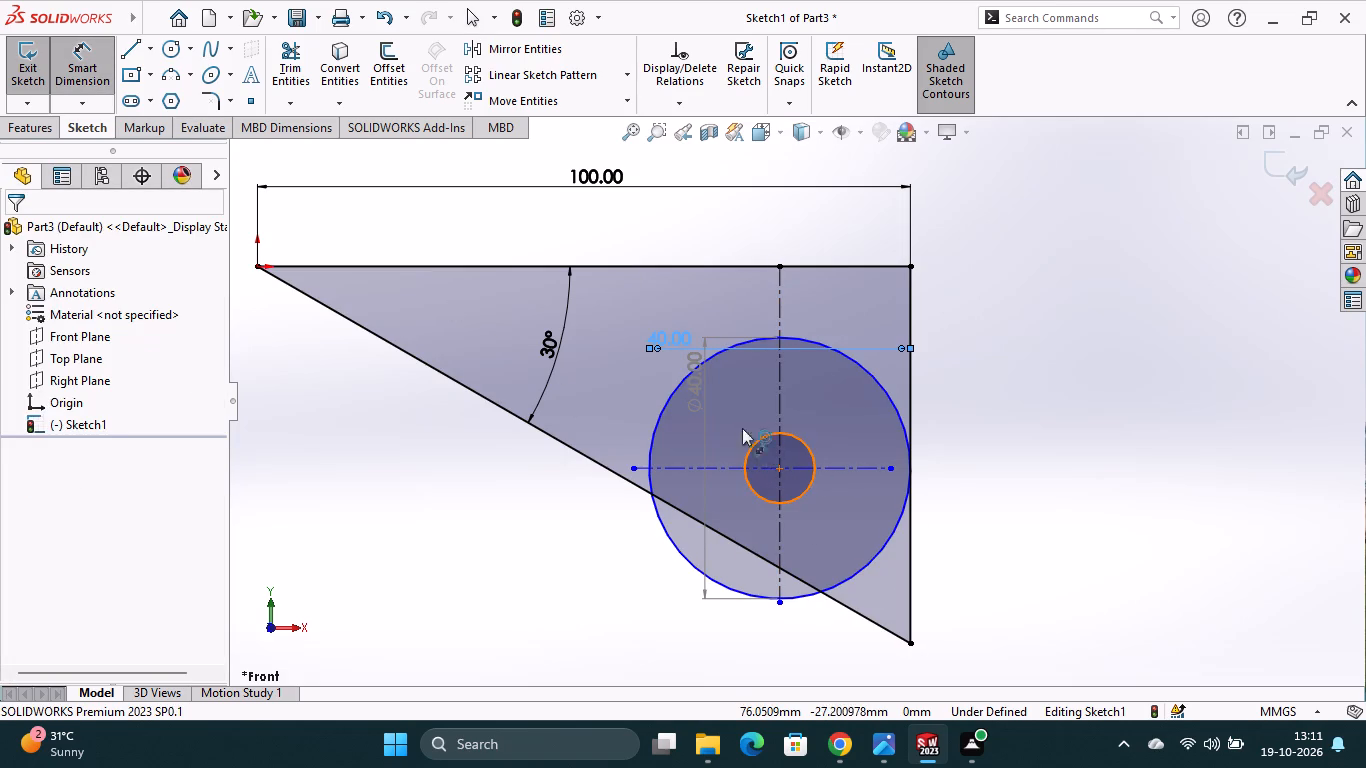
click(729, 408)
text(20)
key(Return)
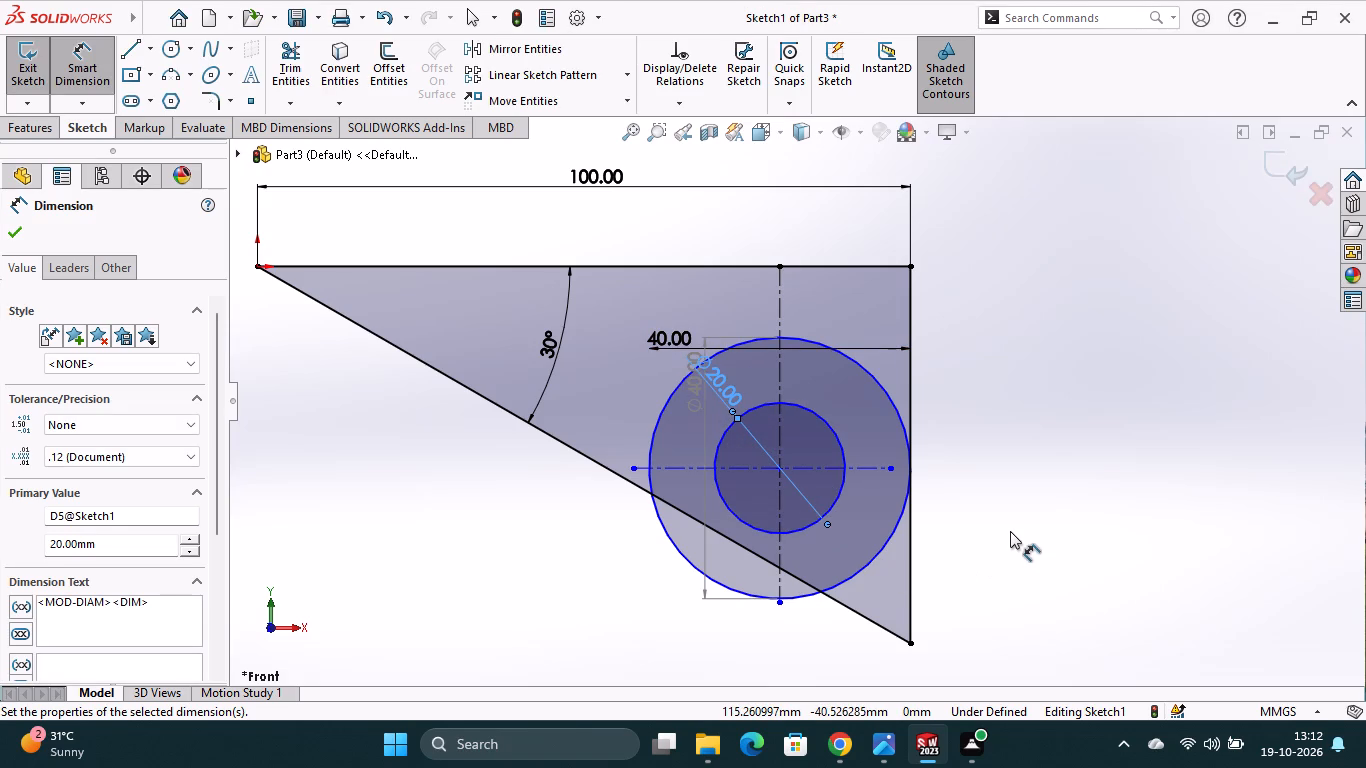
key(Escape)
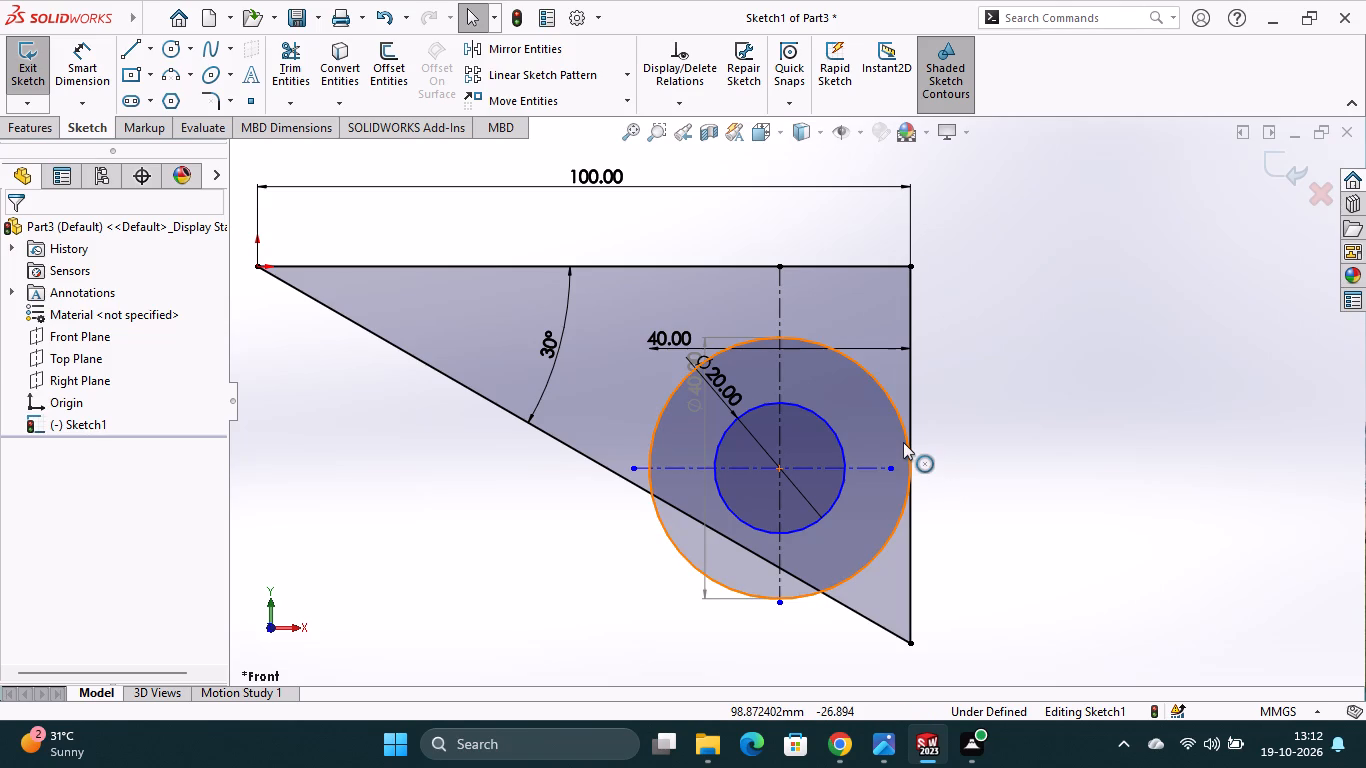
Set the length of the triangle's horizontal top edge to 120 mm.
scroll(603, 434, up, 1)
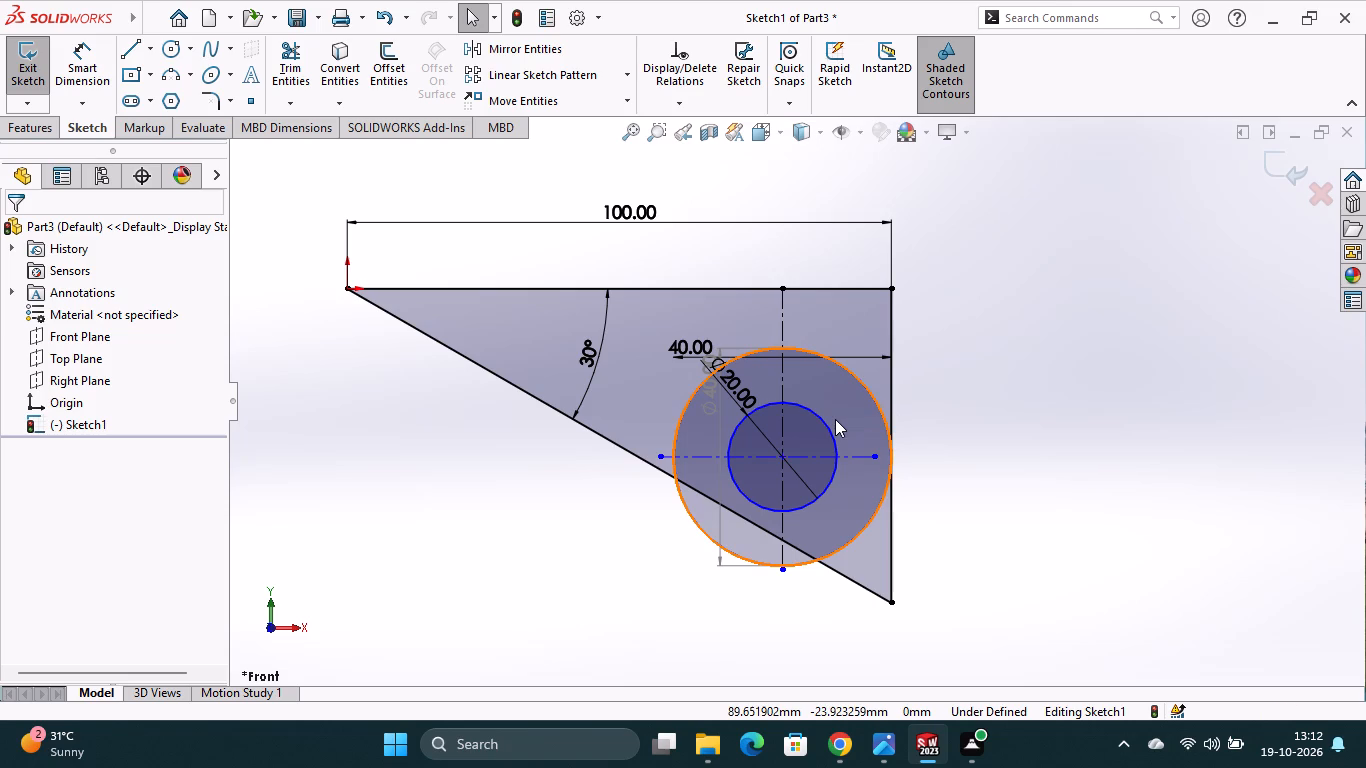
double_click(615, 210)
text(120)
key(Return)
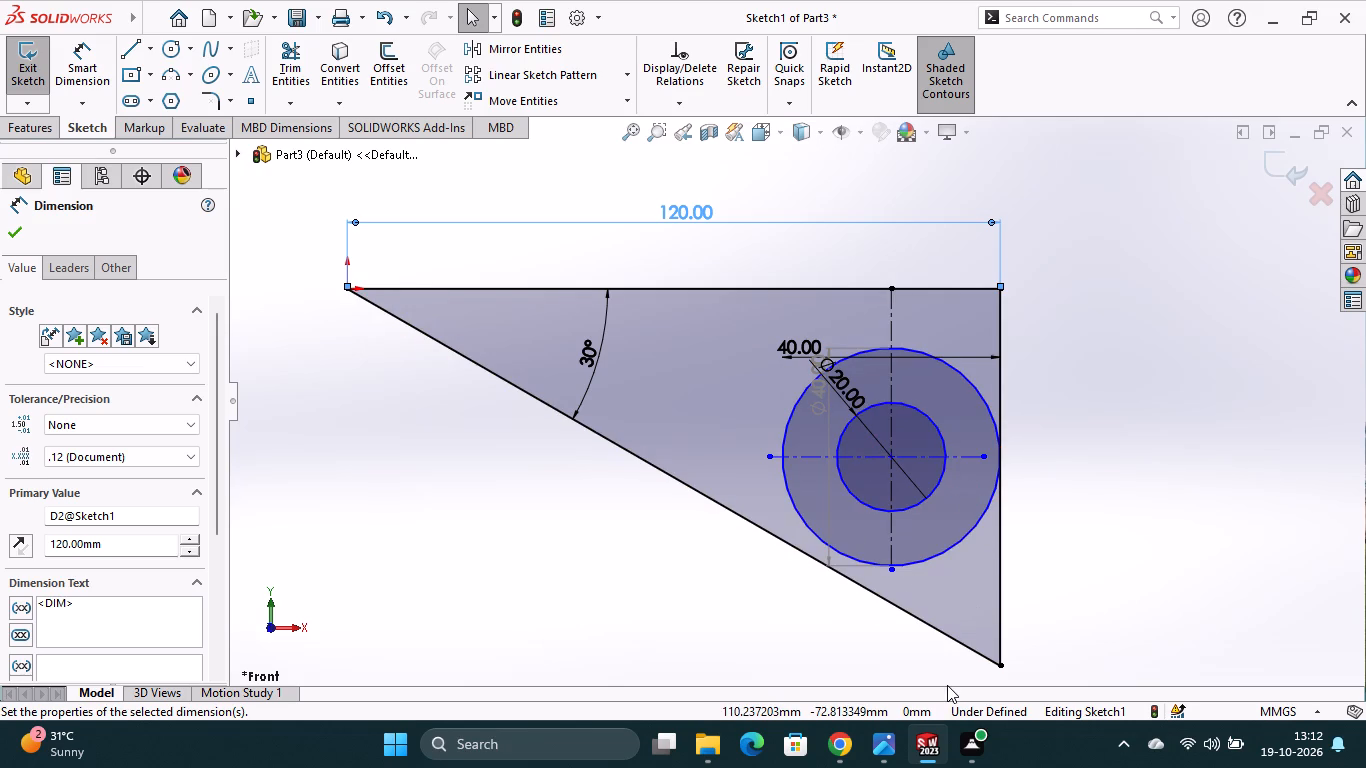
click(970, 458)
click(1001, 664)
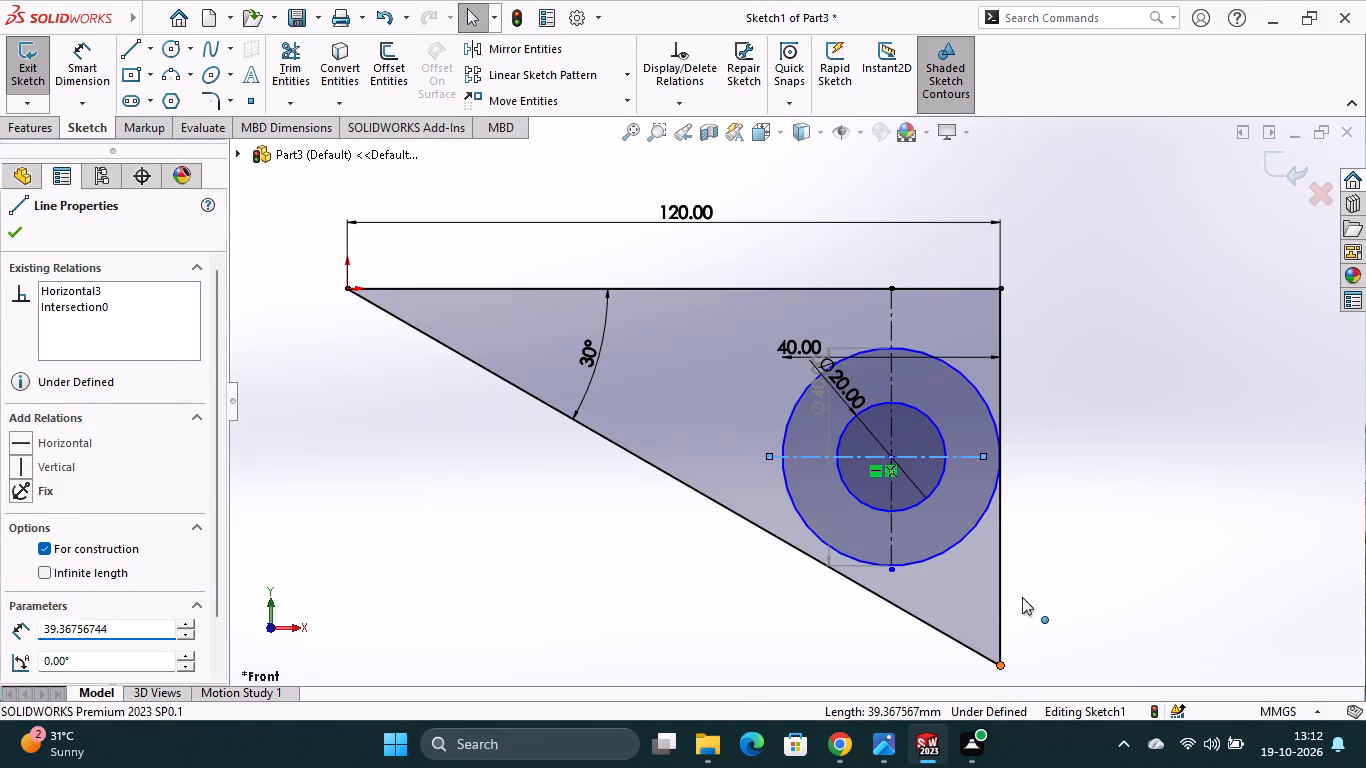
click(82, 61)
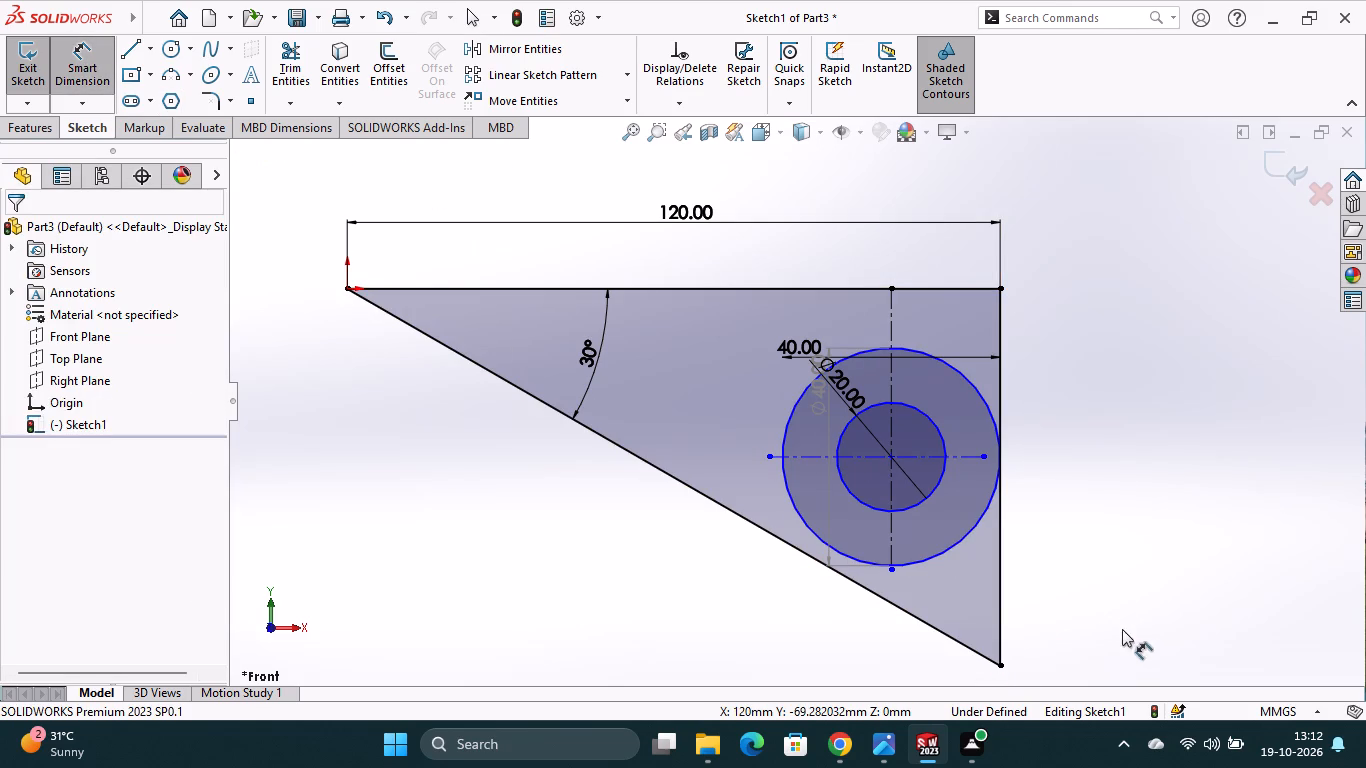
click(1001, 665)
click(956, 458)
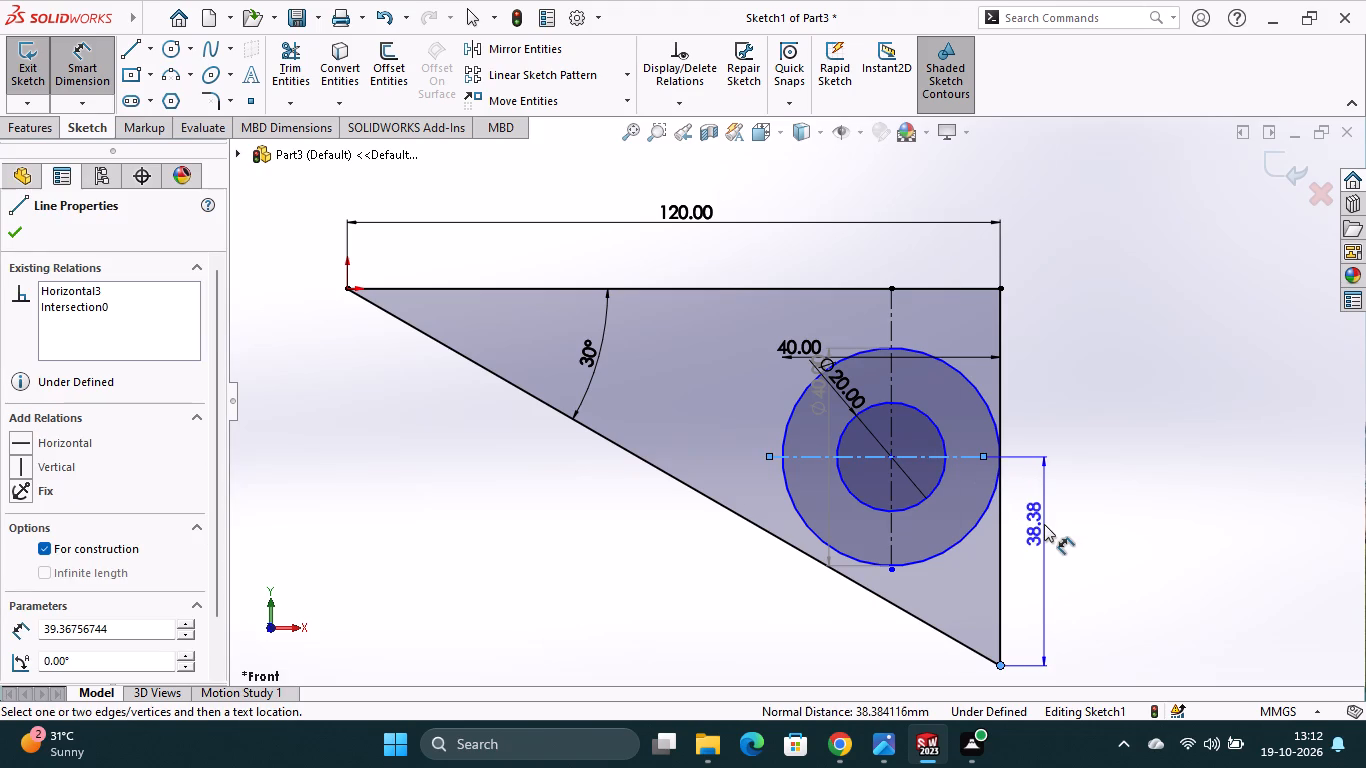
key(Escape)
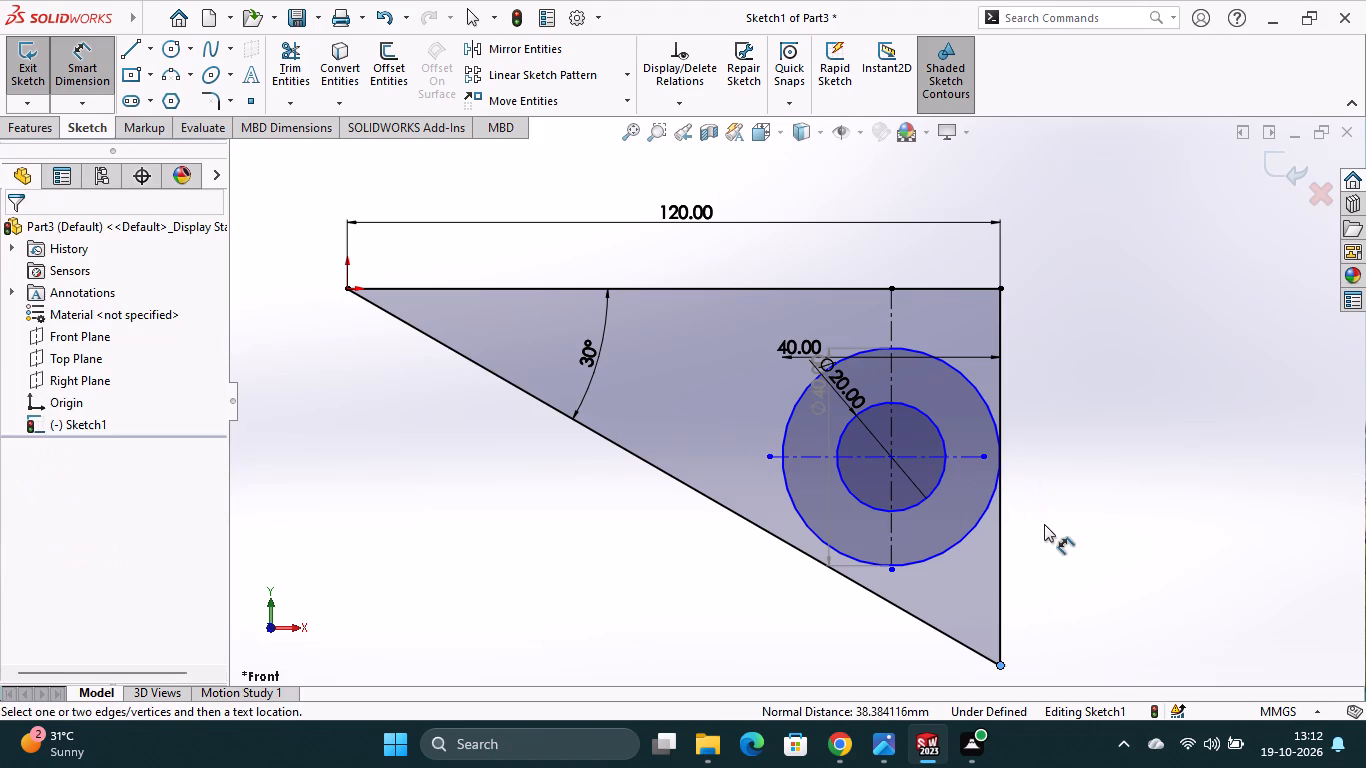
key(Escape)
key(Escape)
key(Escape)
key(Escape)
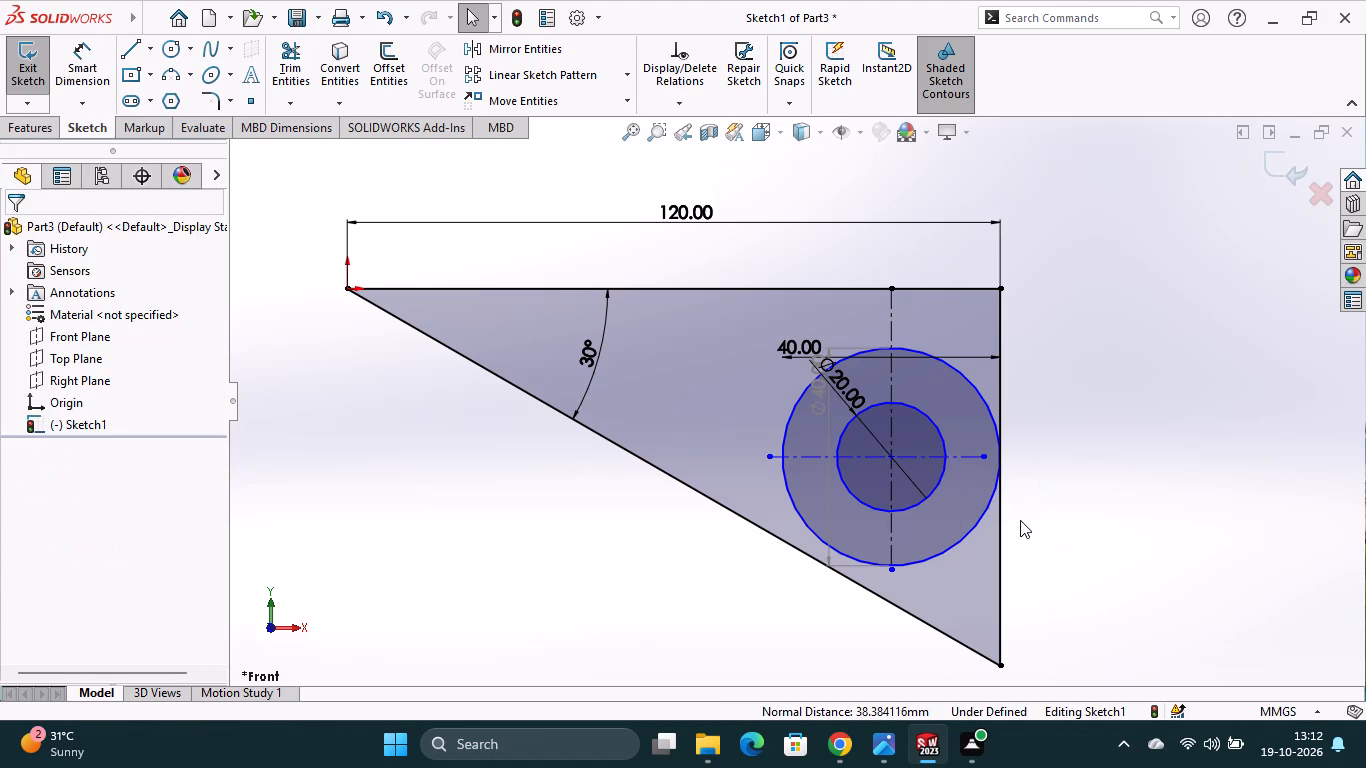
Undo the recent sketch edits back to the plain triangle with its two centerlines, before the circles and their dimensions.
key(ctrl+z)
key(ctrl+z)
key(ctrl+z)
key(ctrl+z)
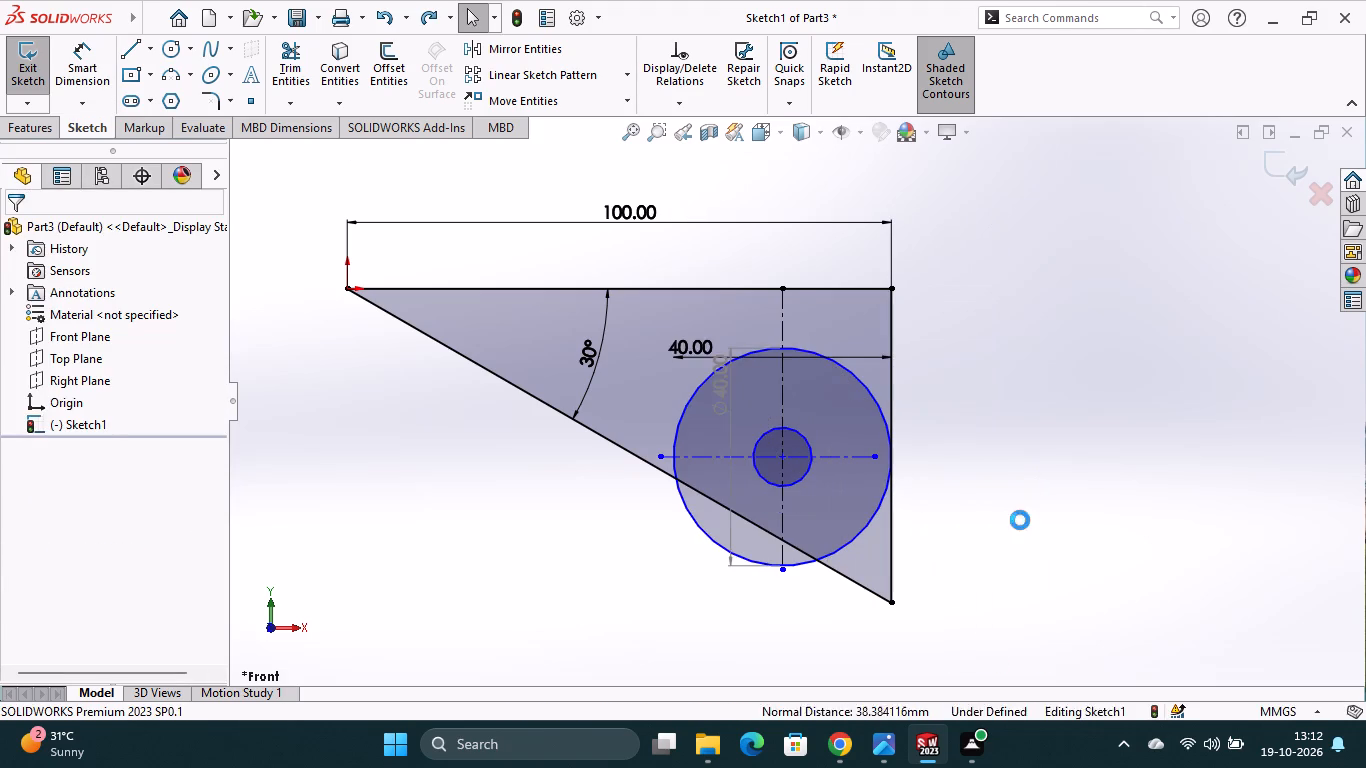
key(ctrl+z)
key(ctrl+z)
key(z)
key(ctrl+z)
key(ctrl+z)
key(ctrl+z)
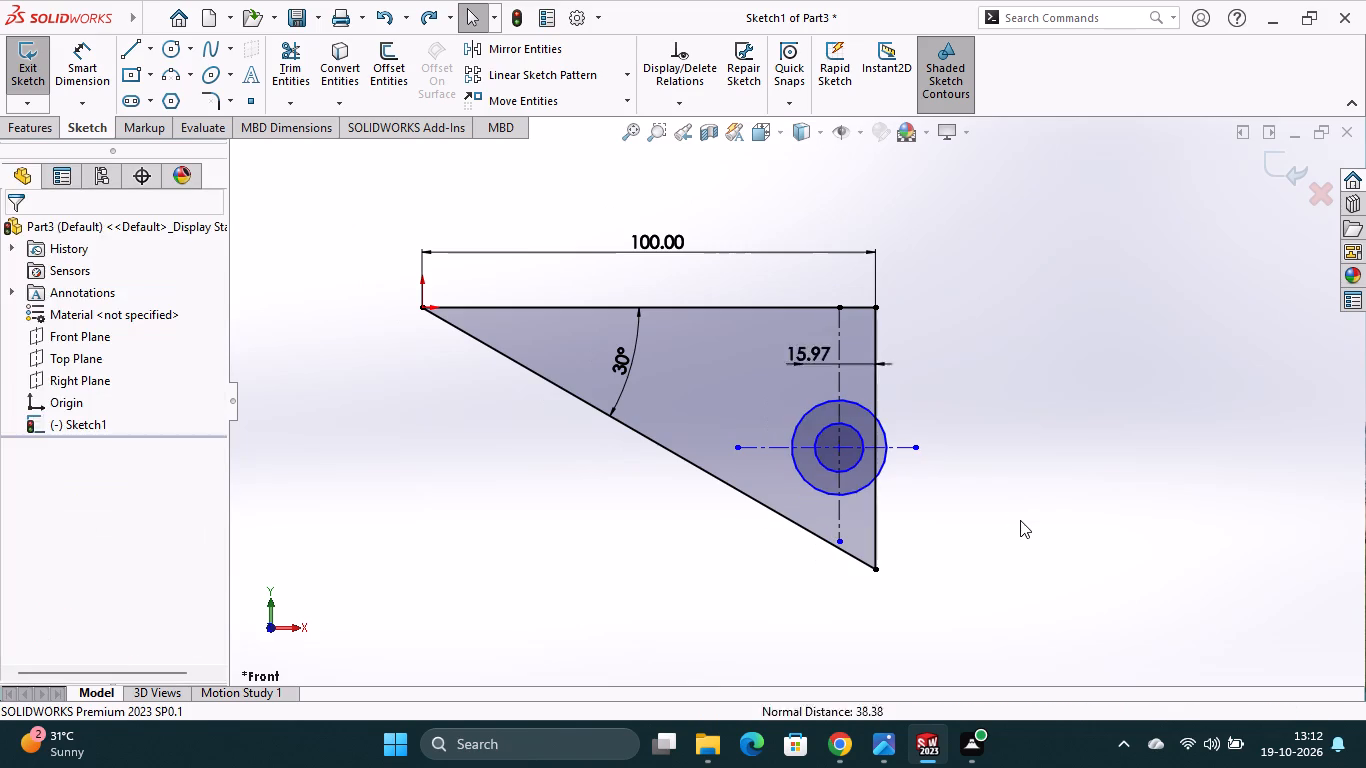
key(ctrl+z)
key(ctrl+z)
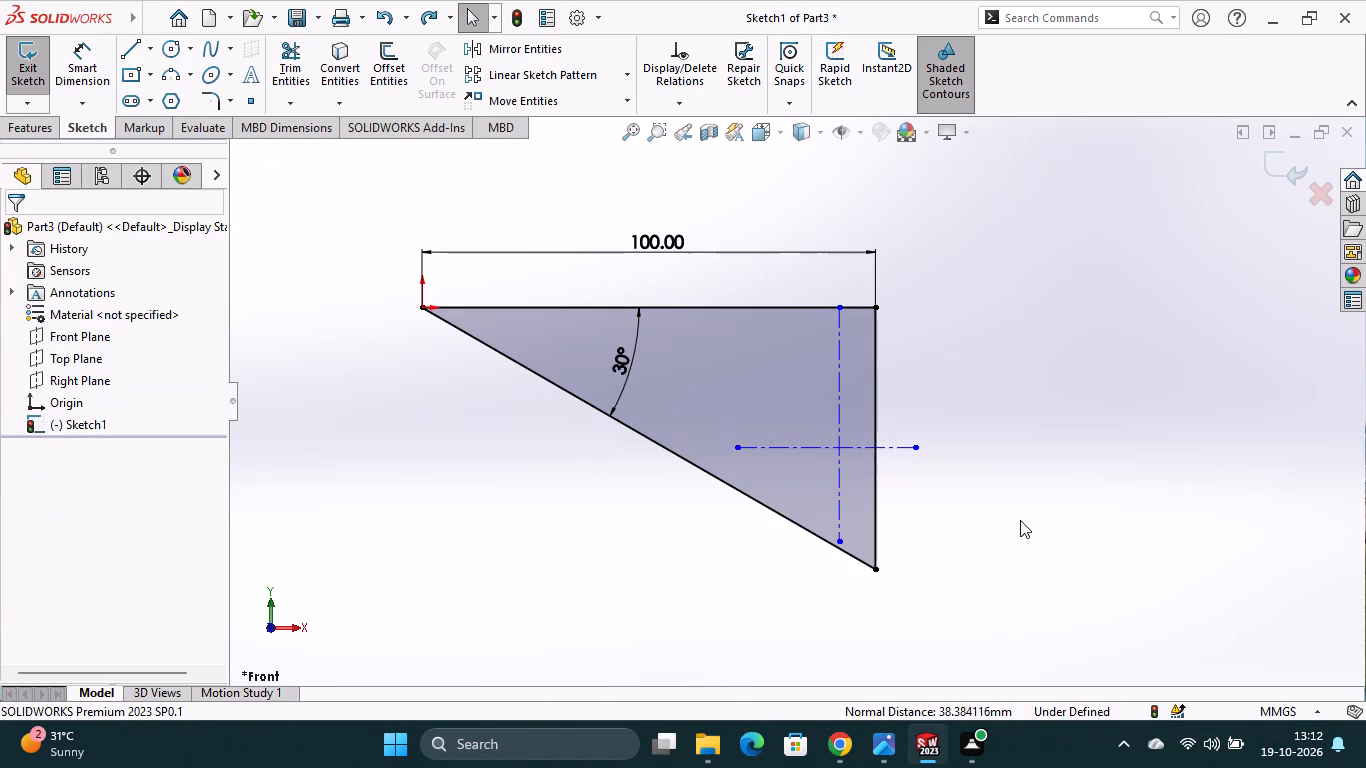
Fillet the triangle's lower corner, between the vertical and sloped edges, with a 20 mm radius.
click(206, 104)
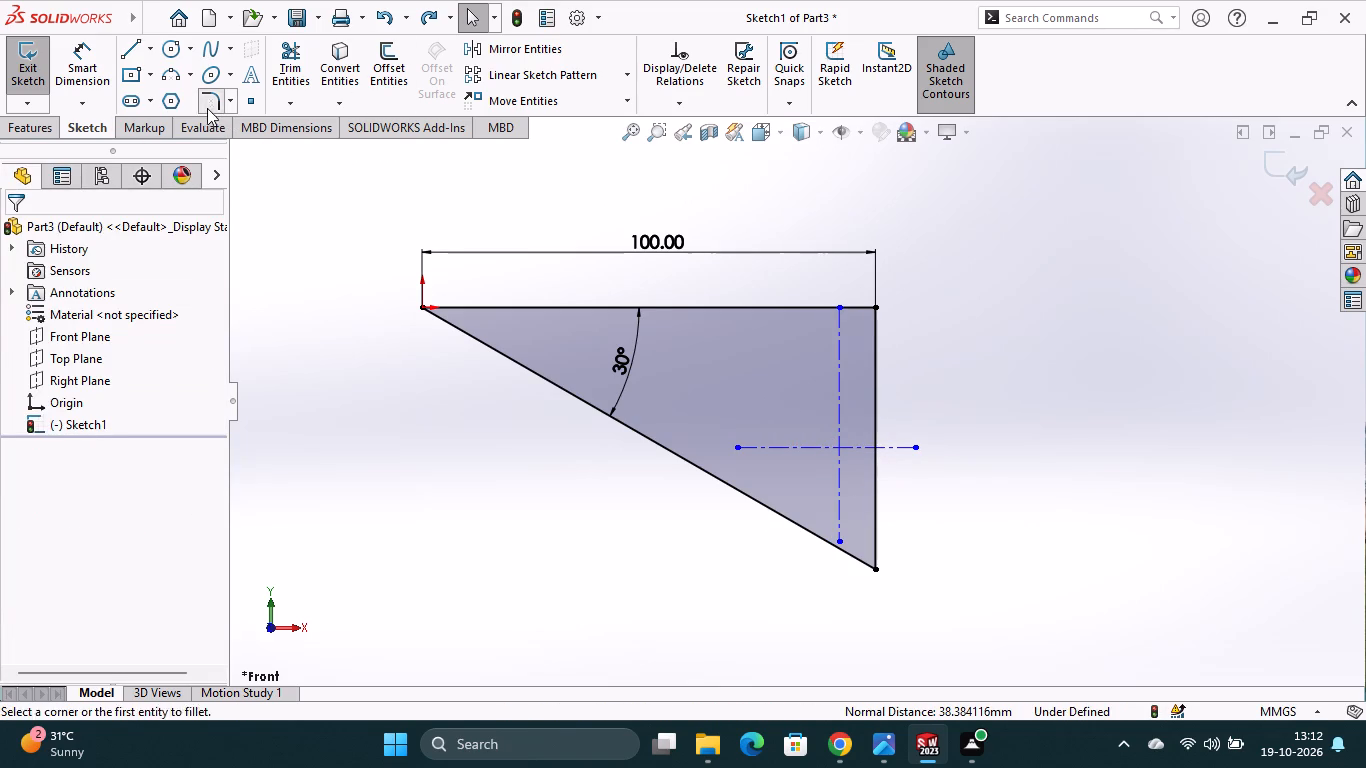
text(20)
key(Return)
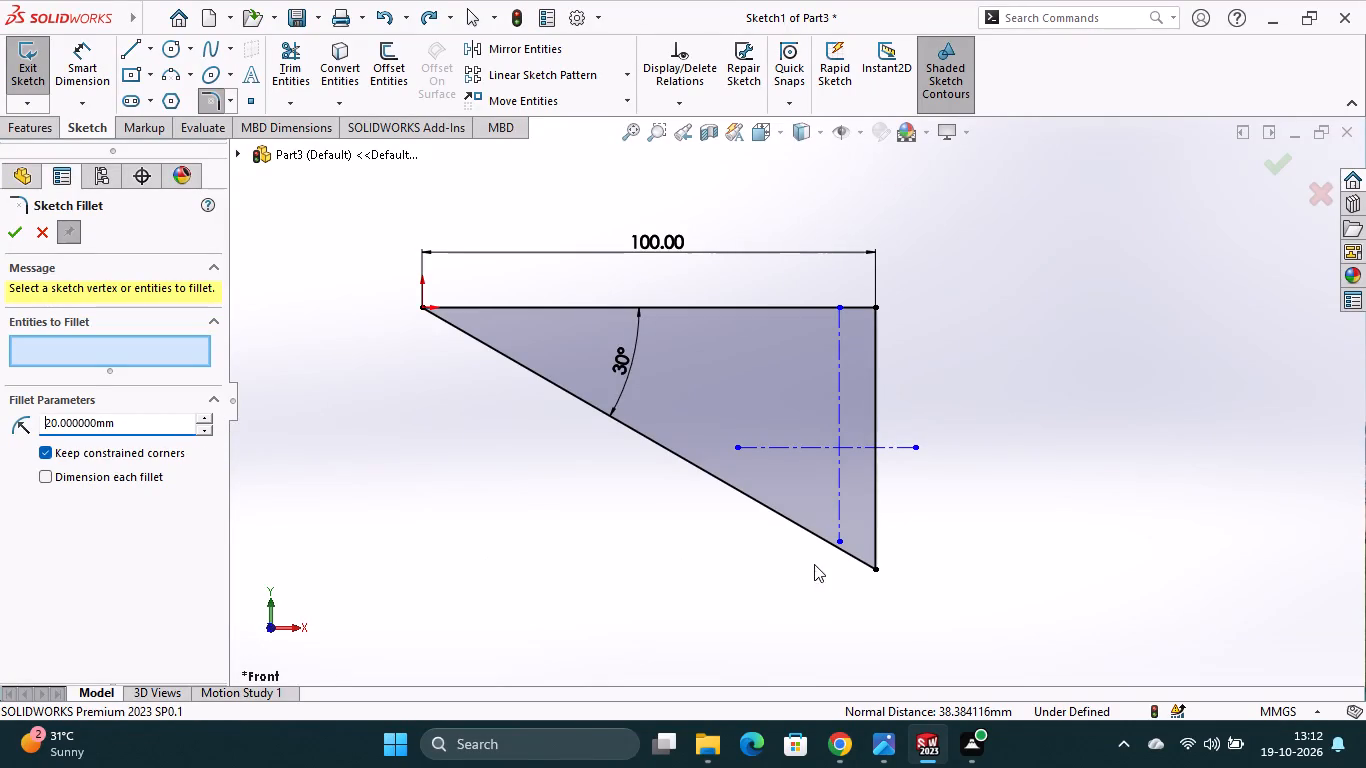
click(871, 568)
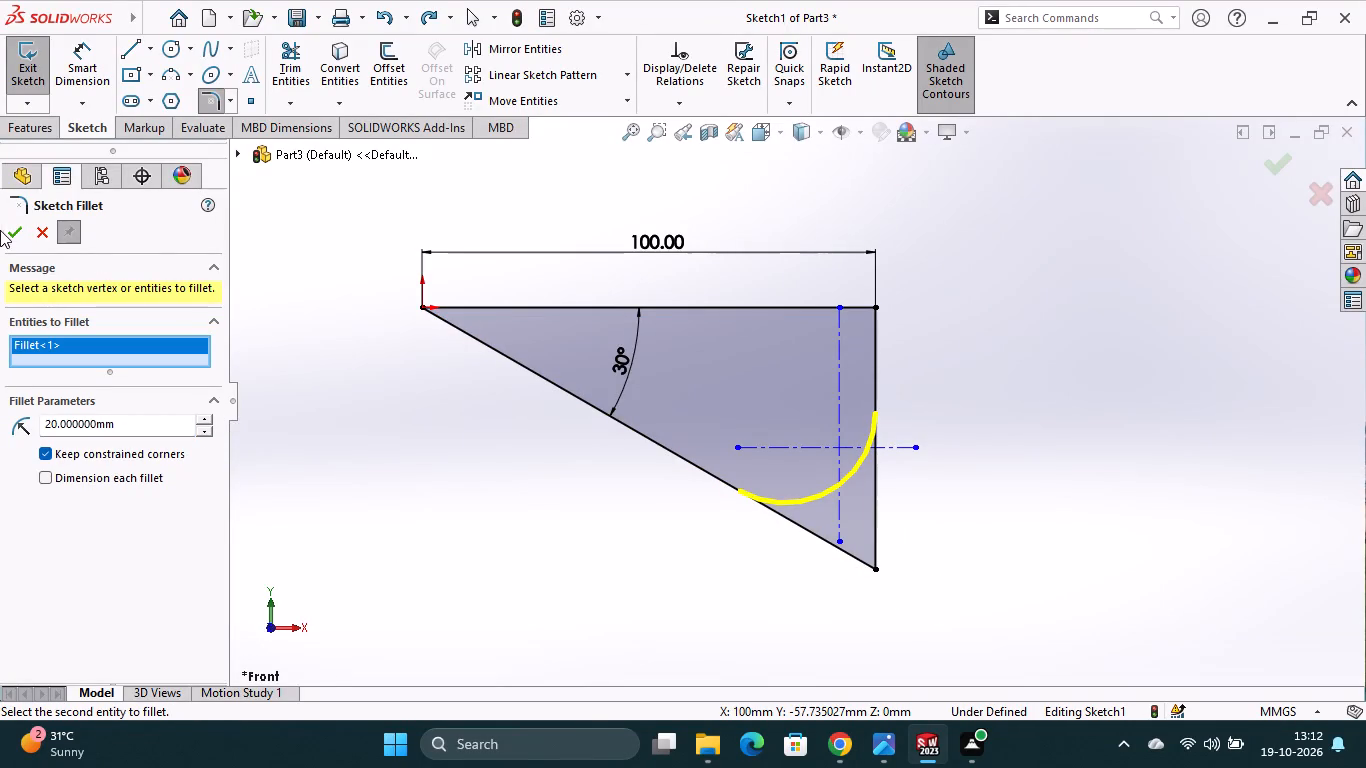
click(9, 236)
scroll(788, 439, down, 1)
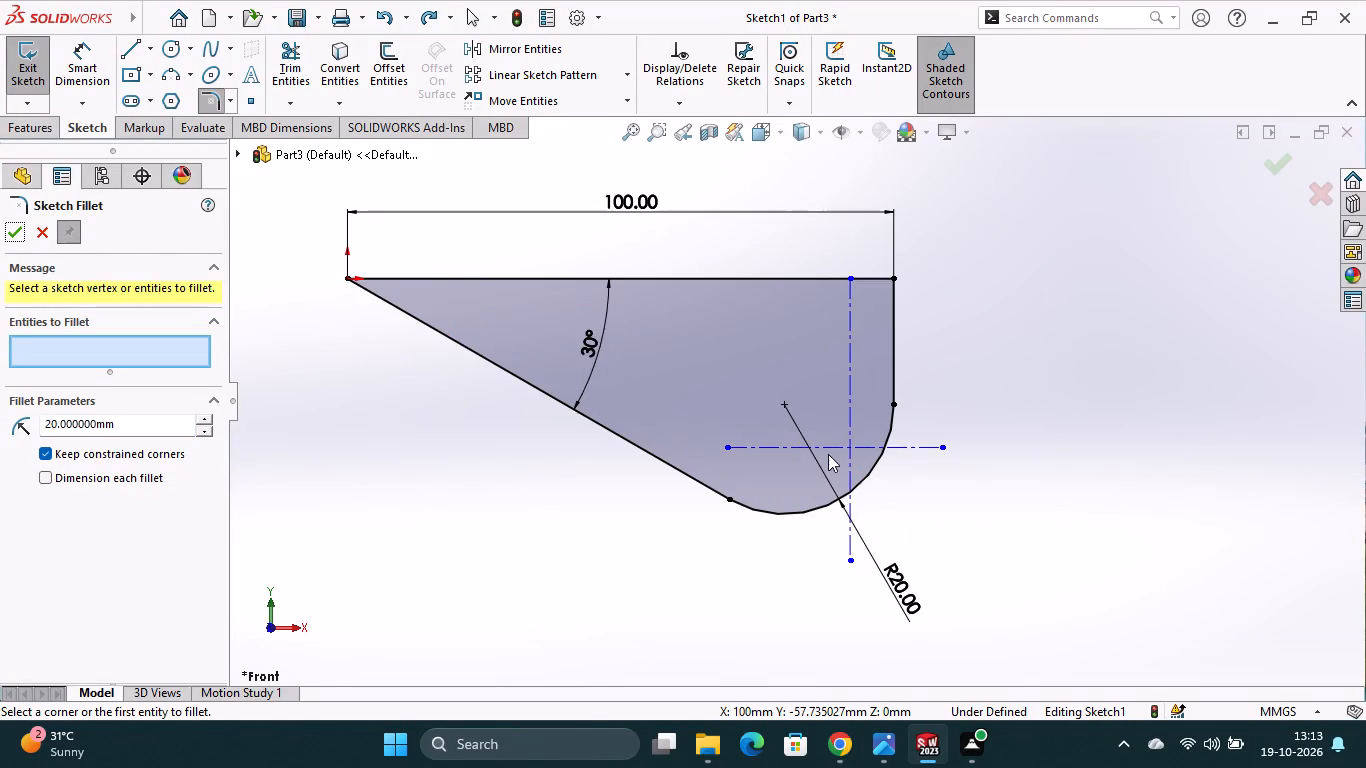
scroll(834, 458, down, 3)
scroll(849, 455, up, 2)
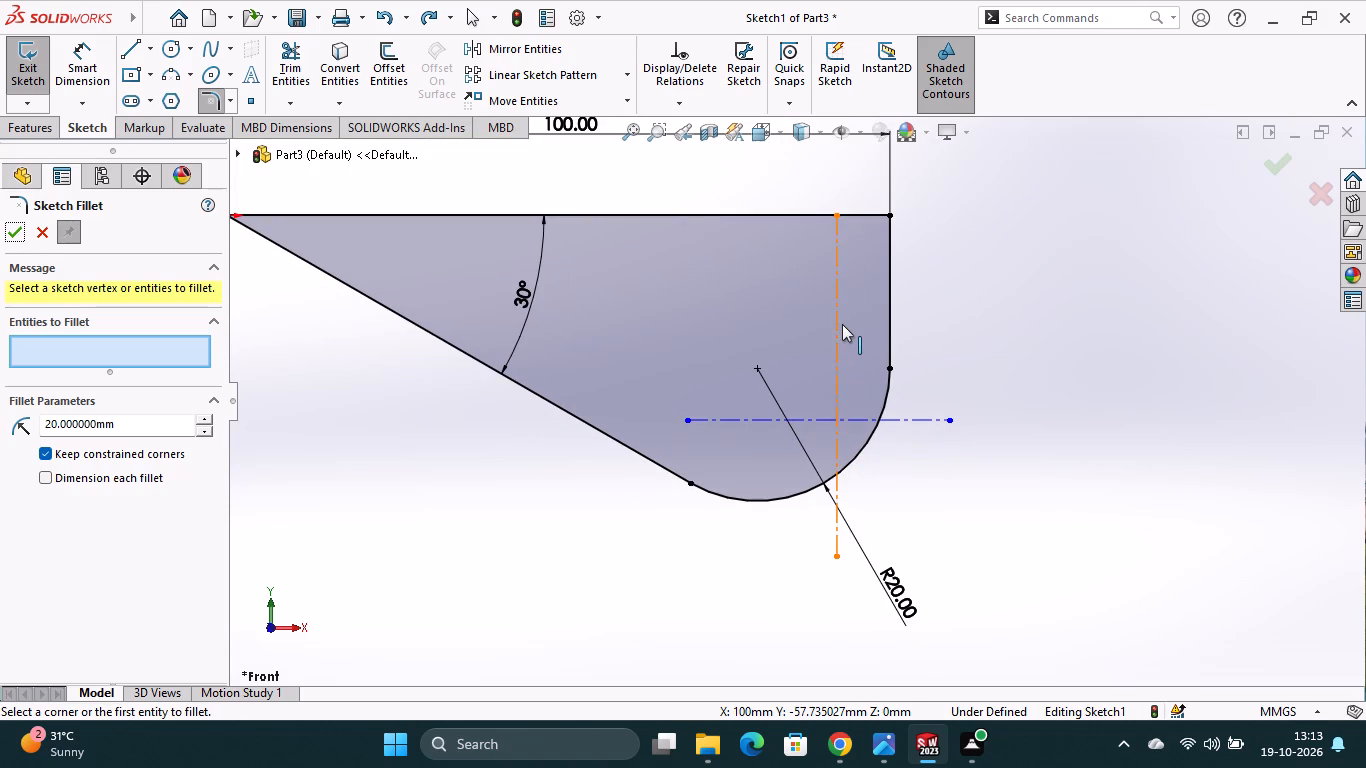
right_click(837, 327)
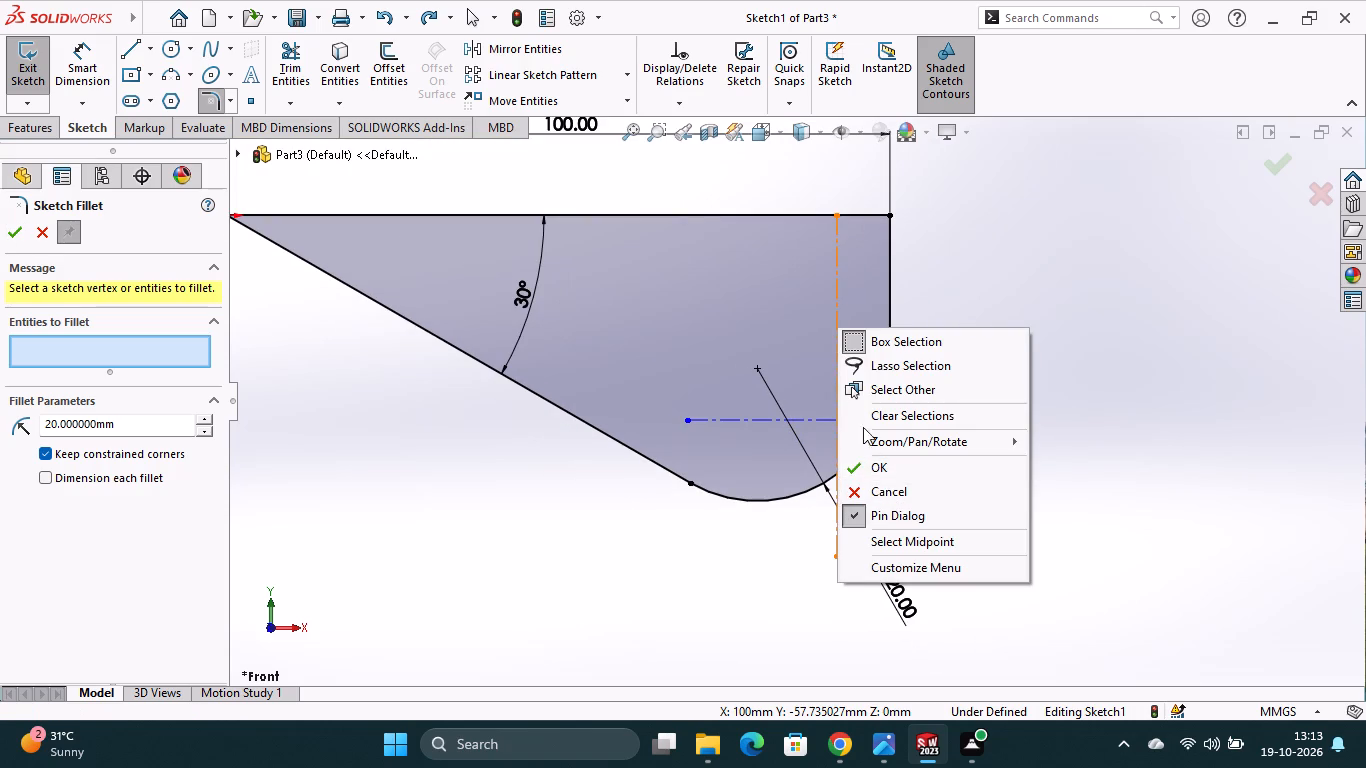
click(984, 290)
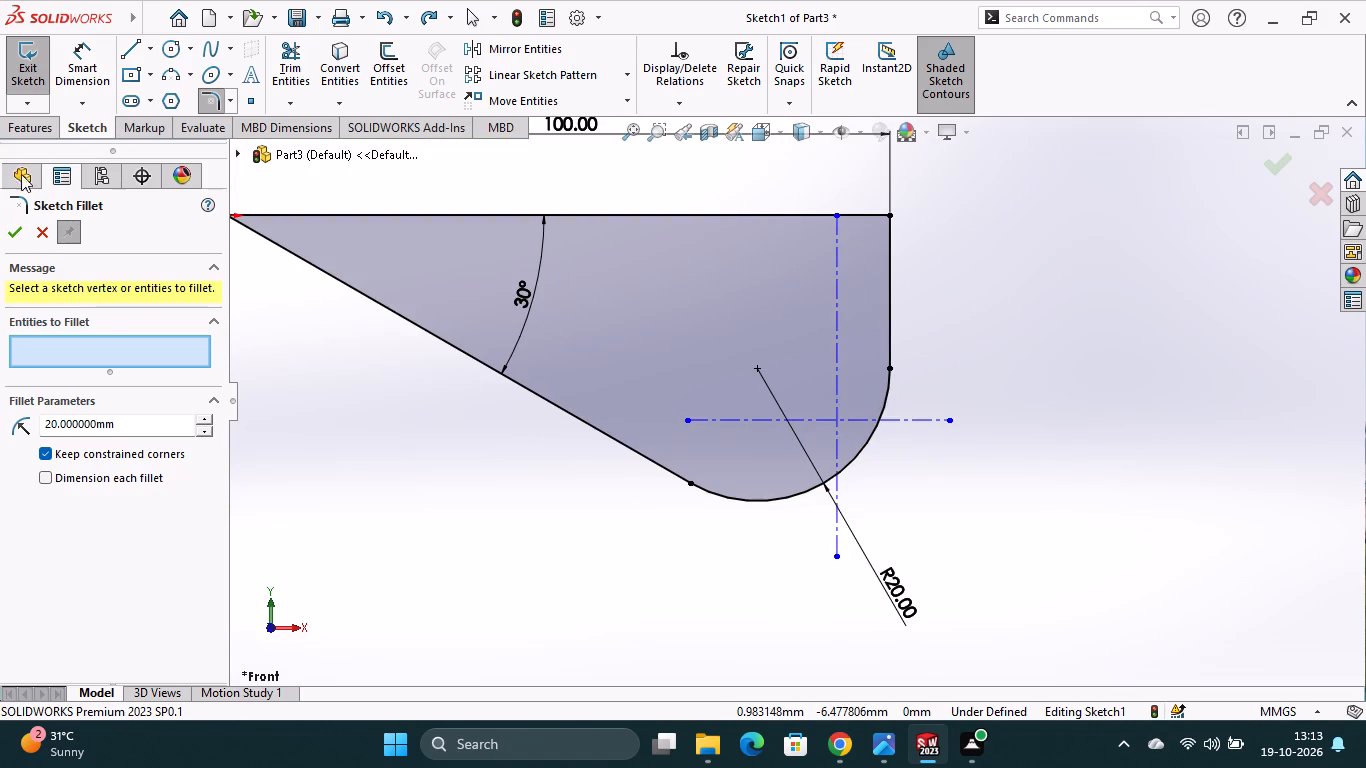
click(17, 227)
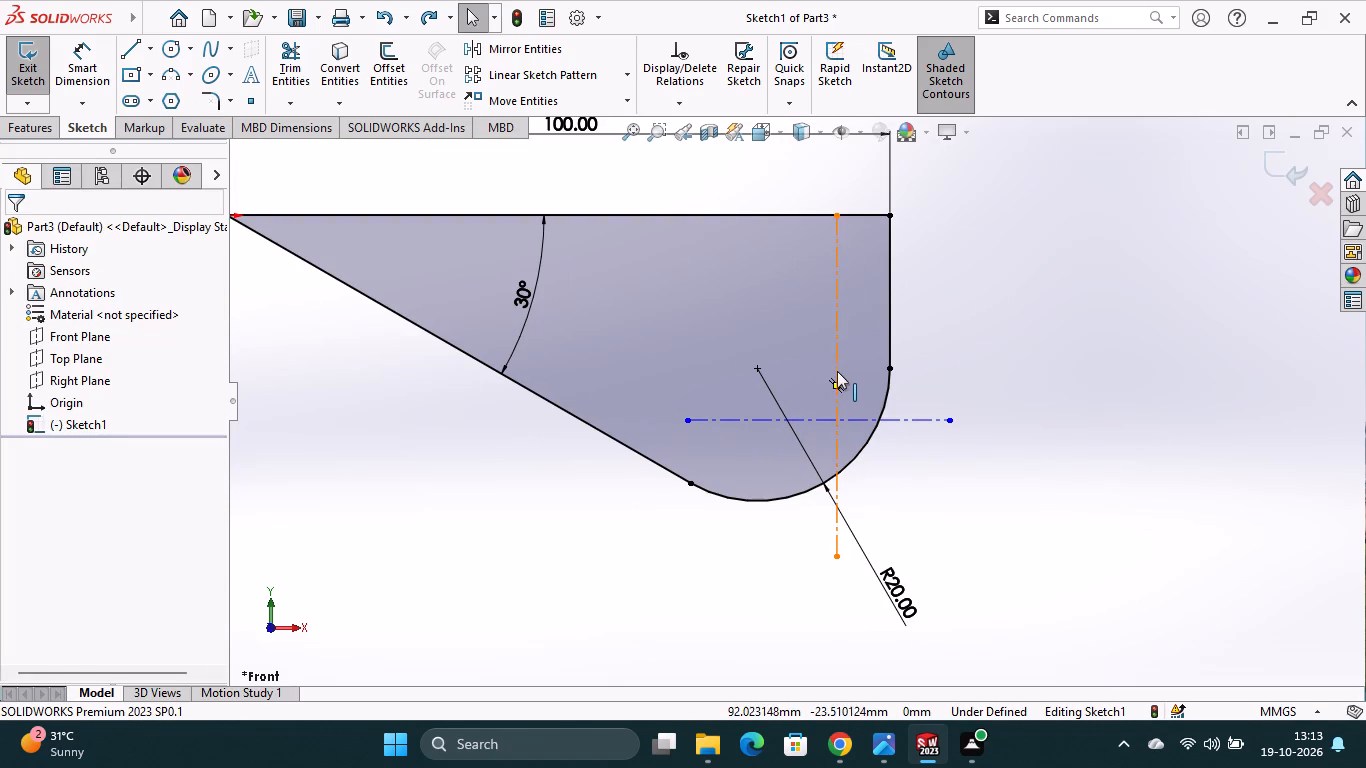
Delete the vertical and horizontal centerlines from the sketch.
right_click(837, 371)
click(849, 650)
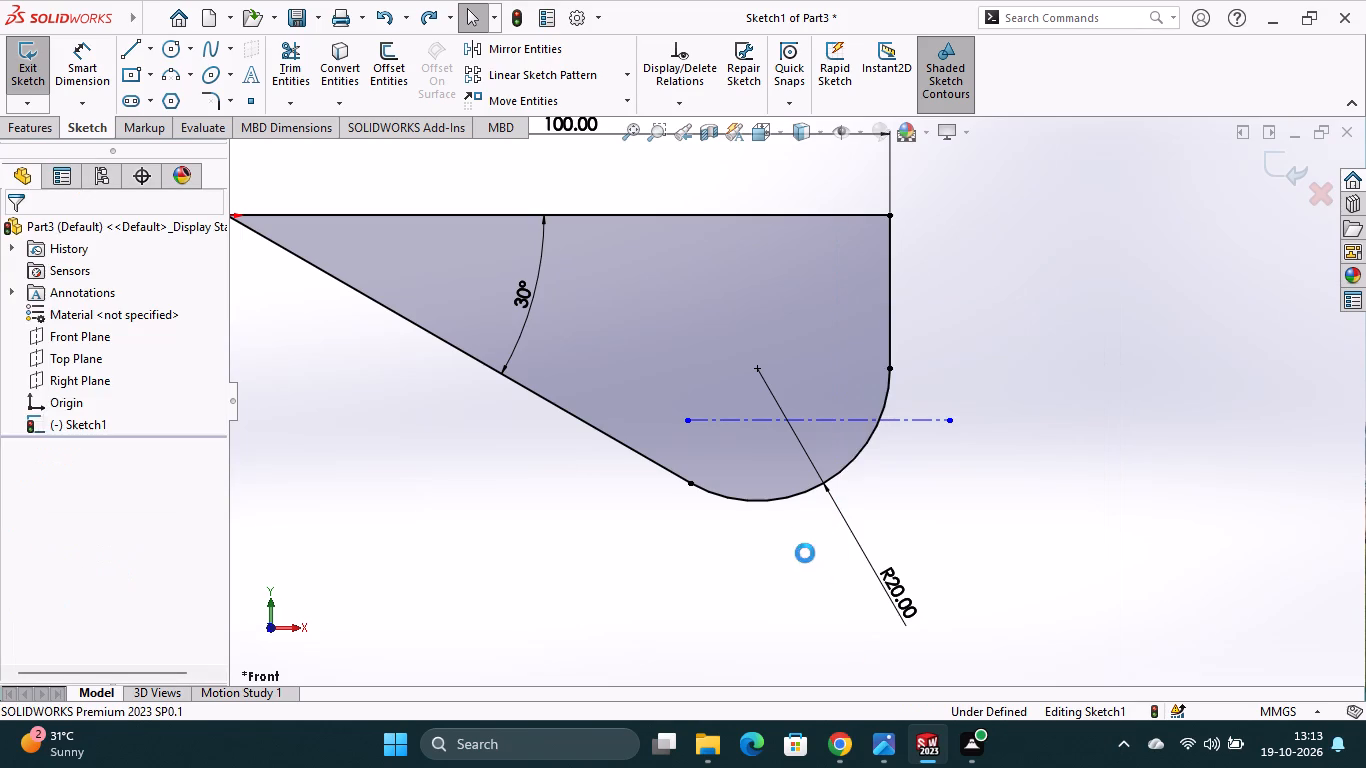
right_click(724, 421)
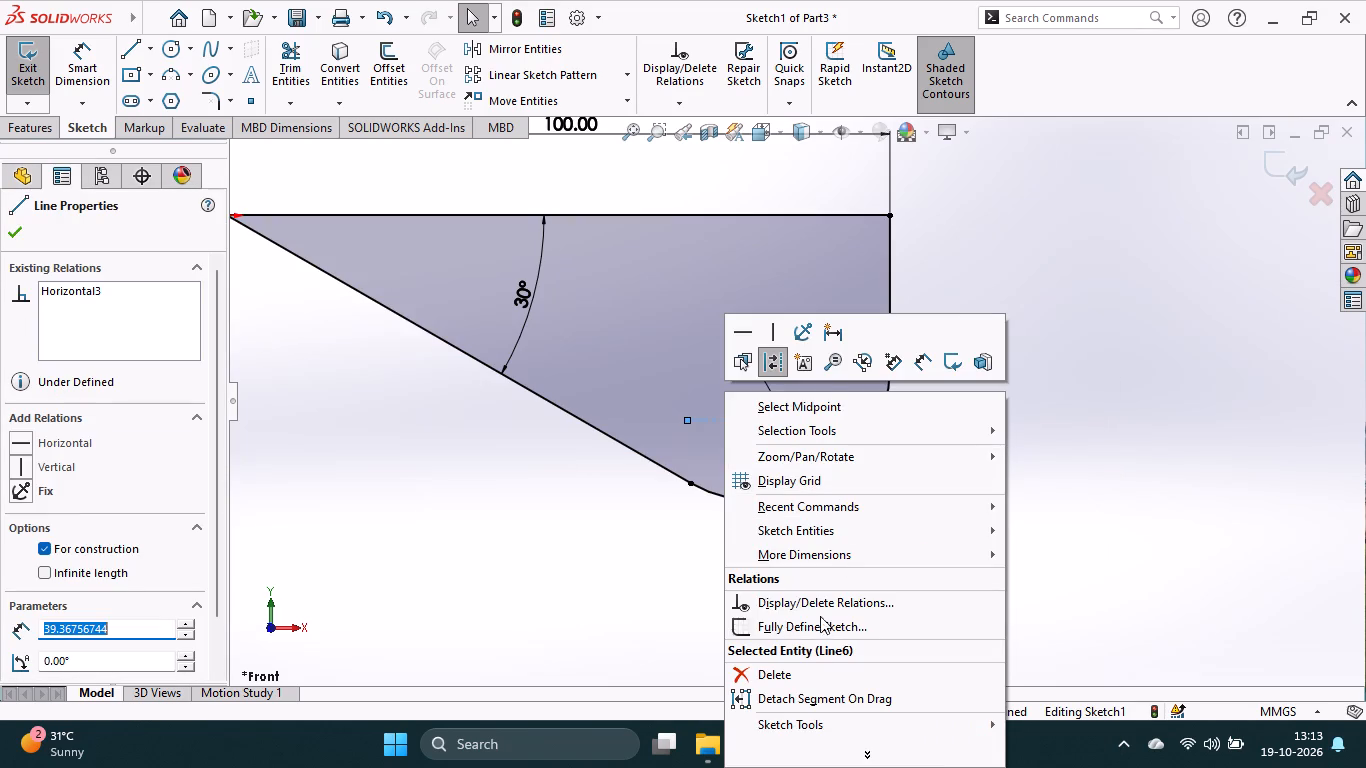
click(795, 670)
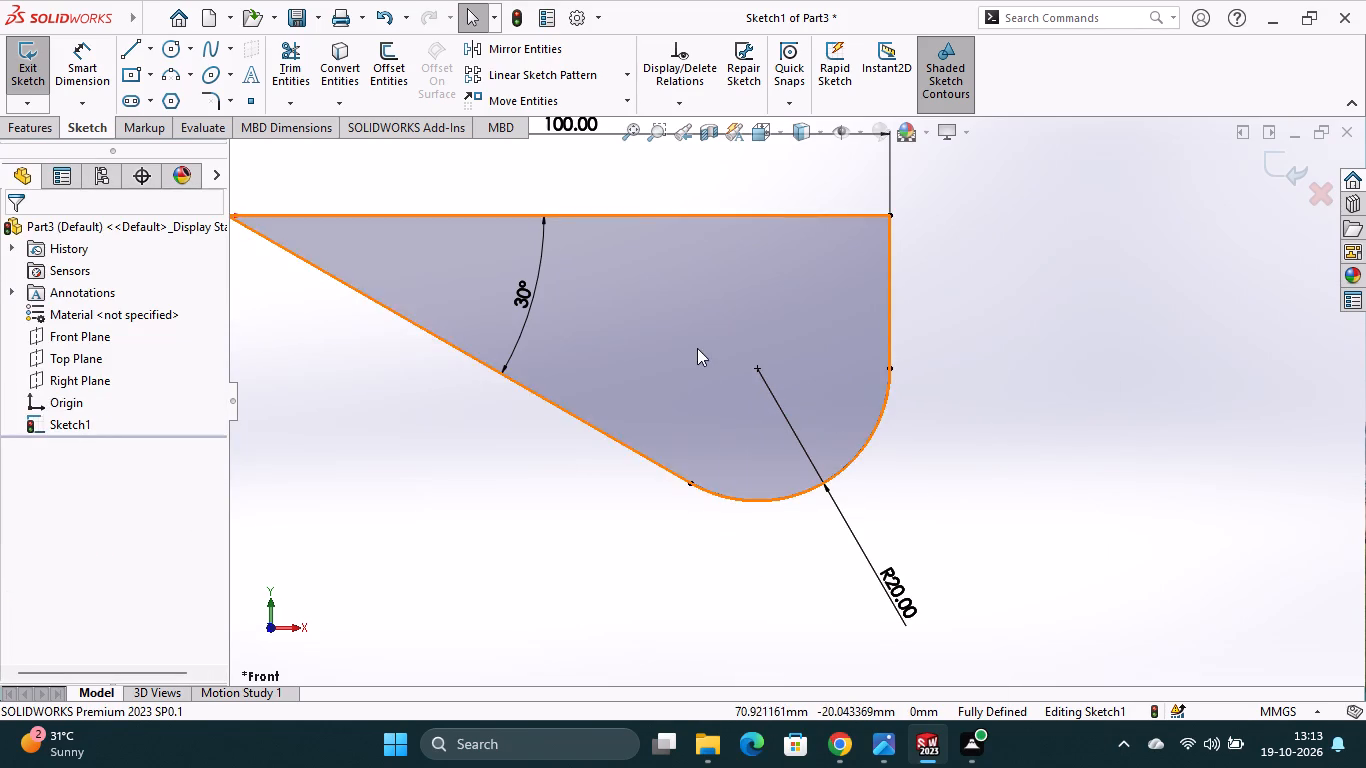
Draw a circle centred on the fillet arc's center point and dimension its diameter as 20 mm.
click(170, 49)
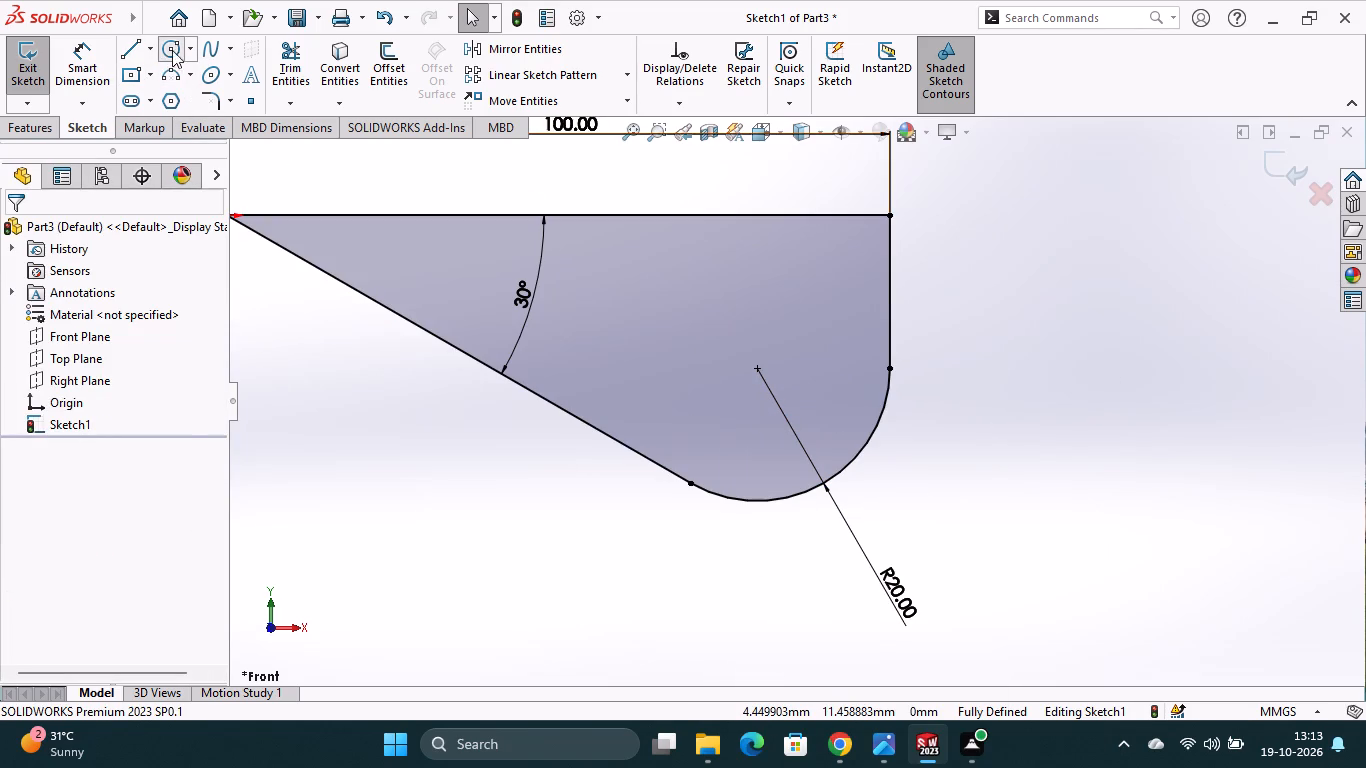
click(759, 368)
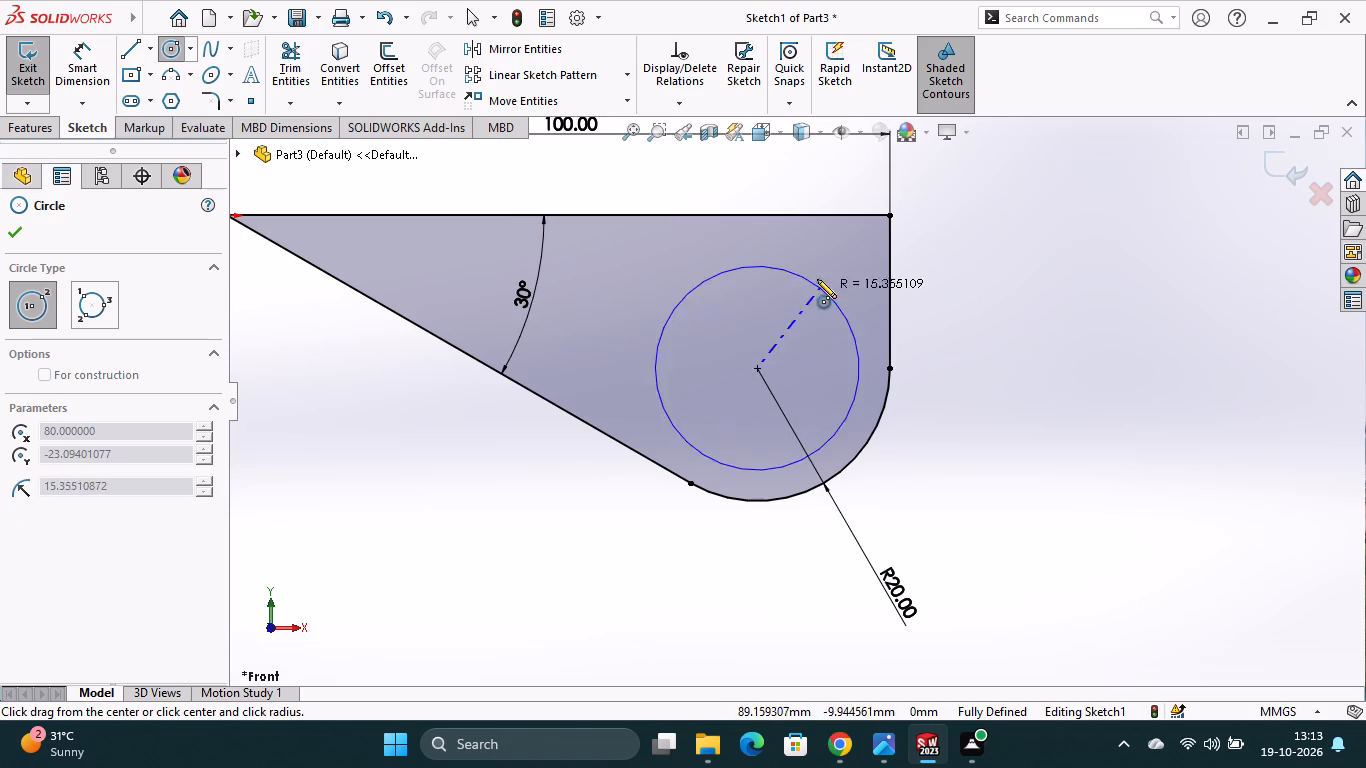
click(797, 303)
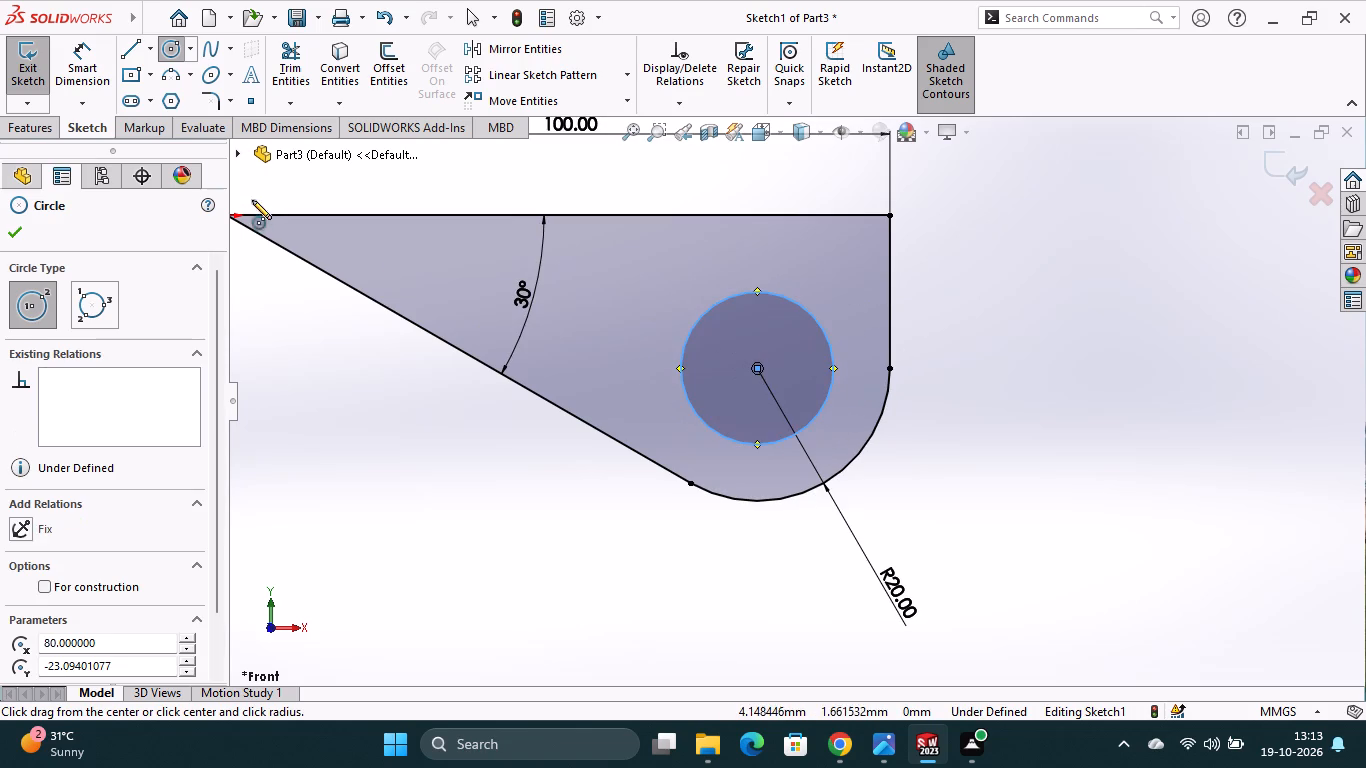
click(83, 62)
click(773, 441)
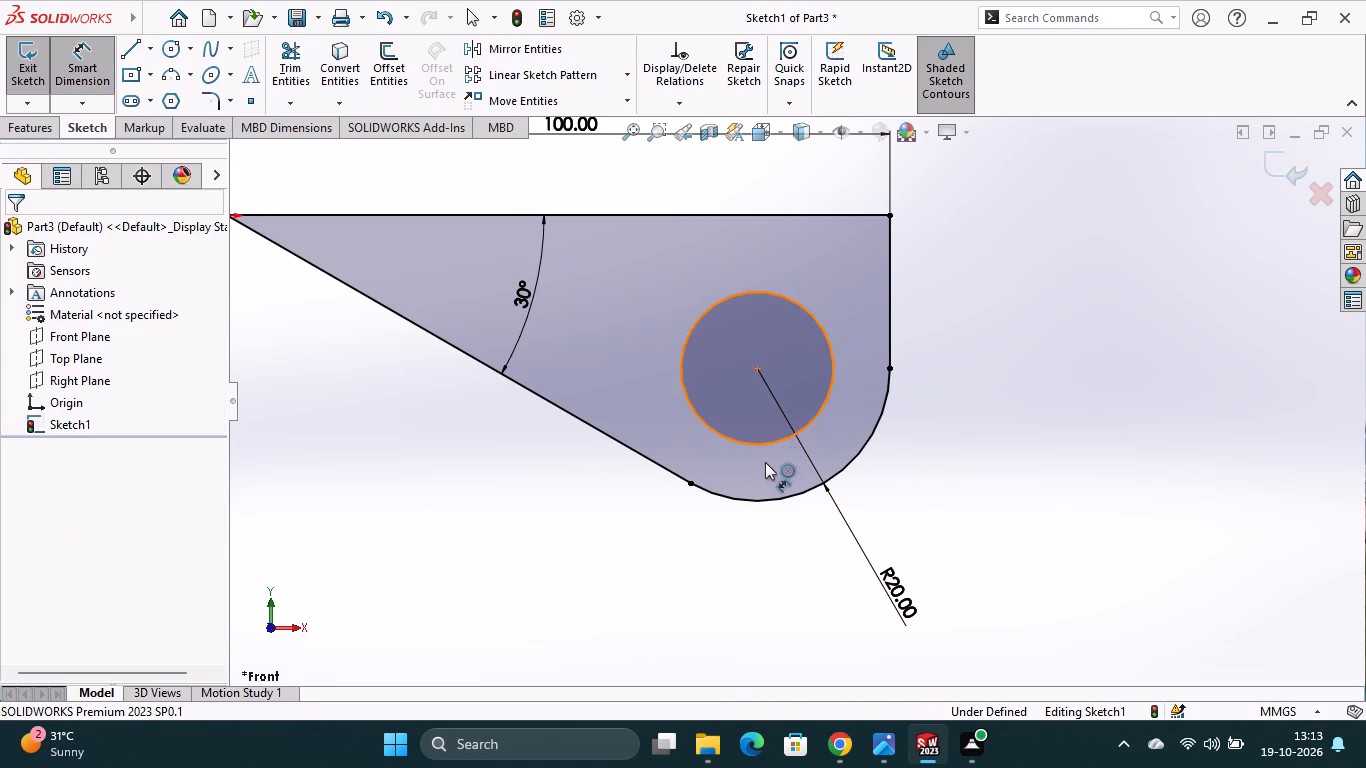
click(765, 468)
text(20)
key(Return)
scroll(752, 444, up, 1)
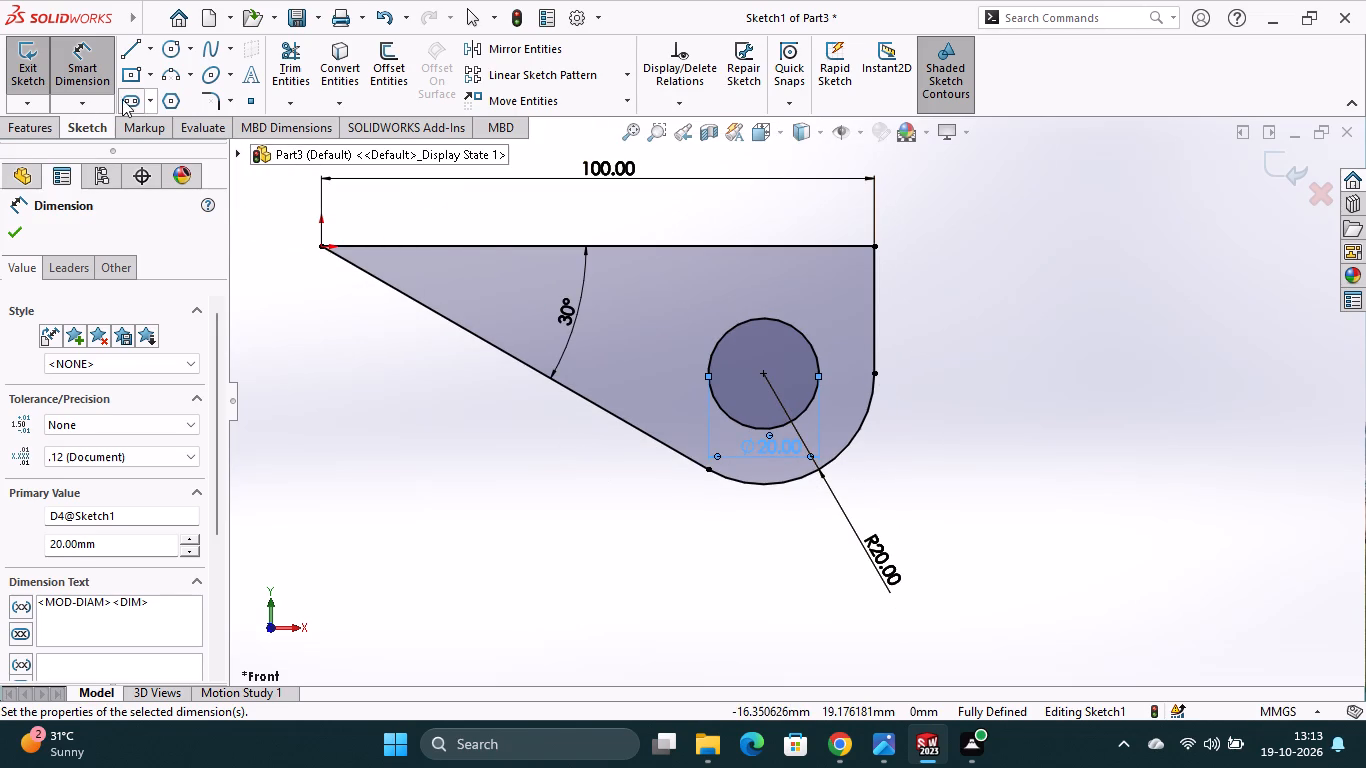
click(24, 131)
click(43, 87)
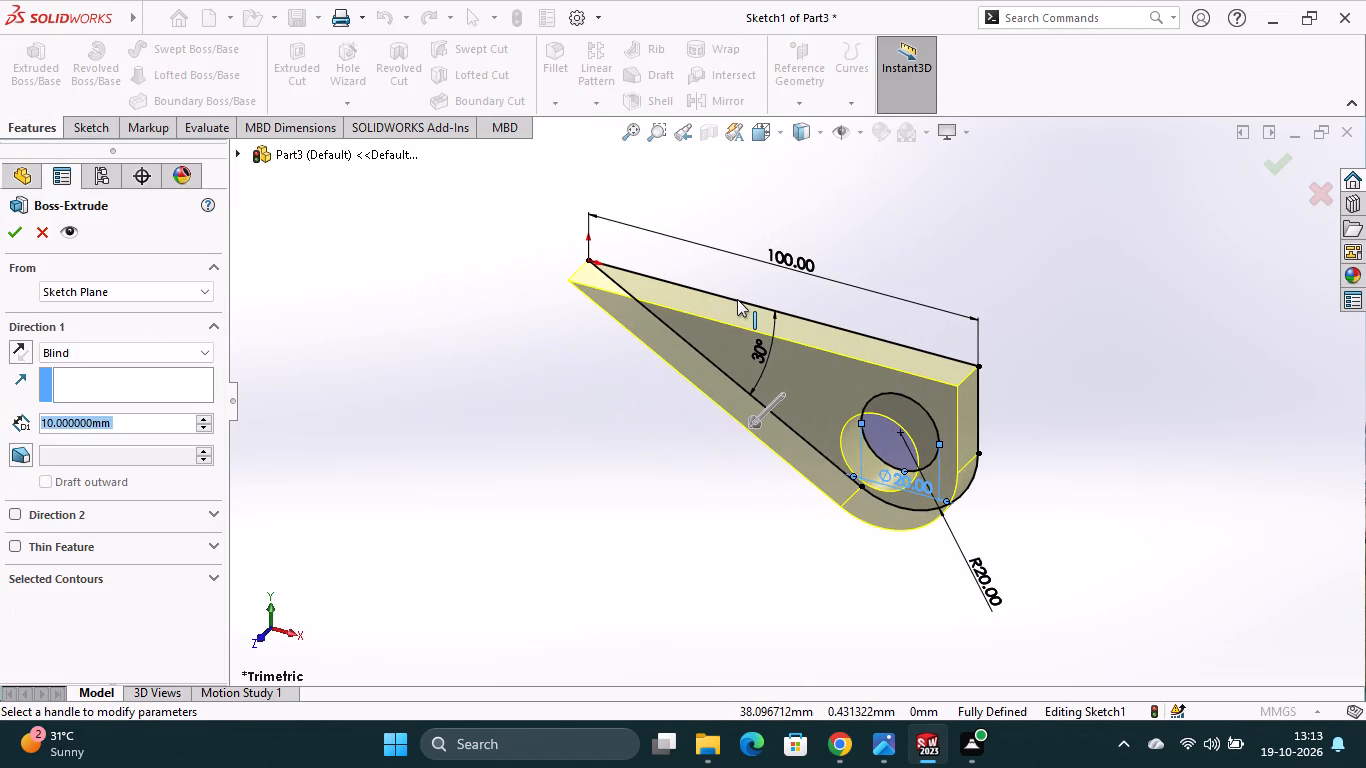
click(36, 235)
Set the length of the profile's horizontal top edge to 120 mm.
double_click(778, 264)
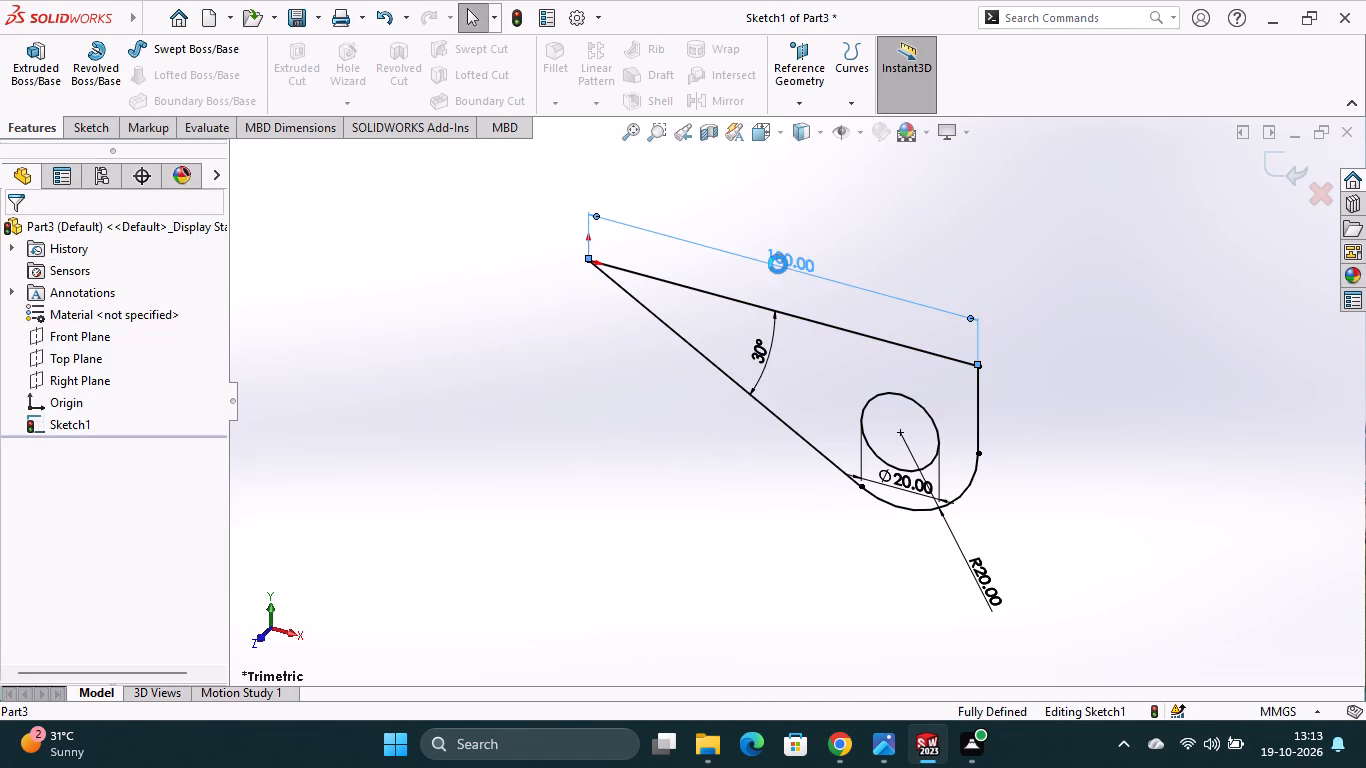
text(120)
key(Return)
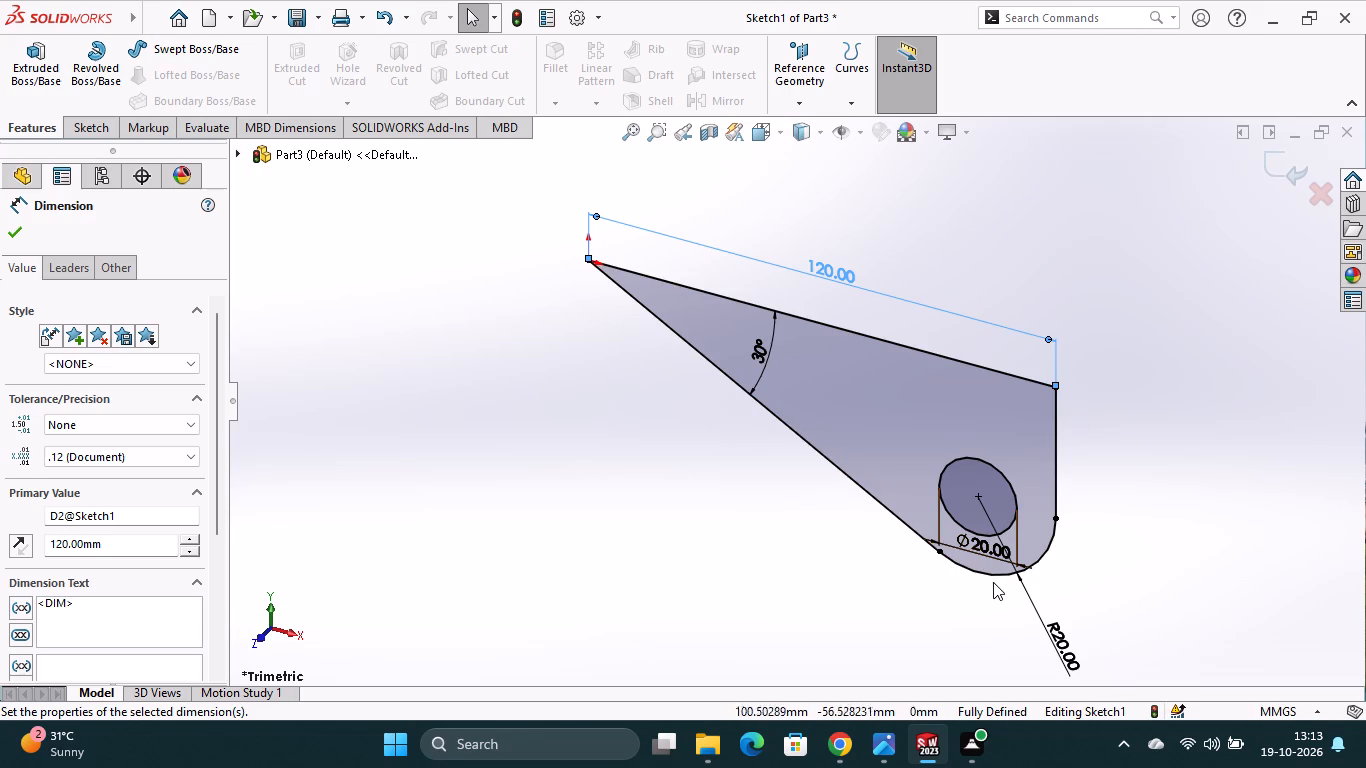
scroll(995, 582, down, 1)
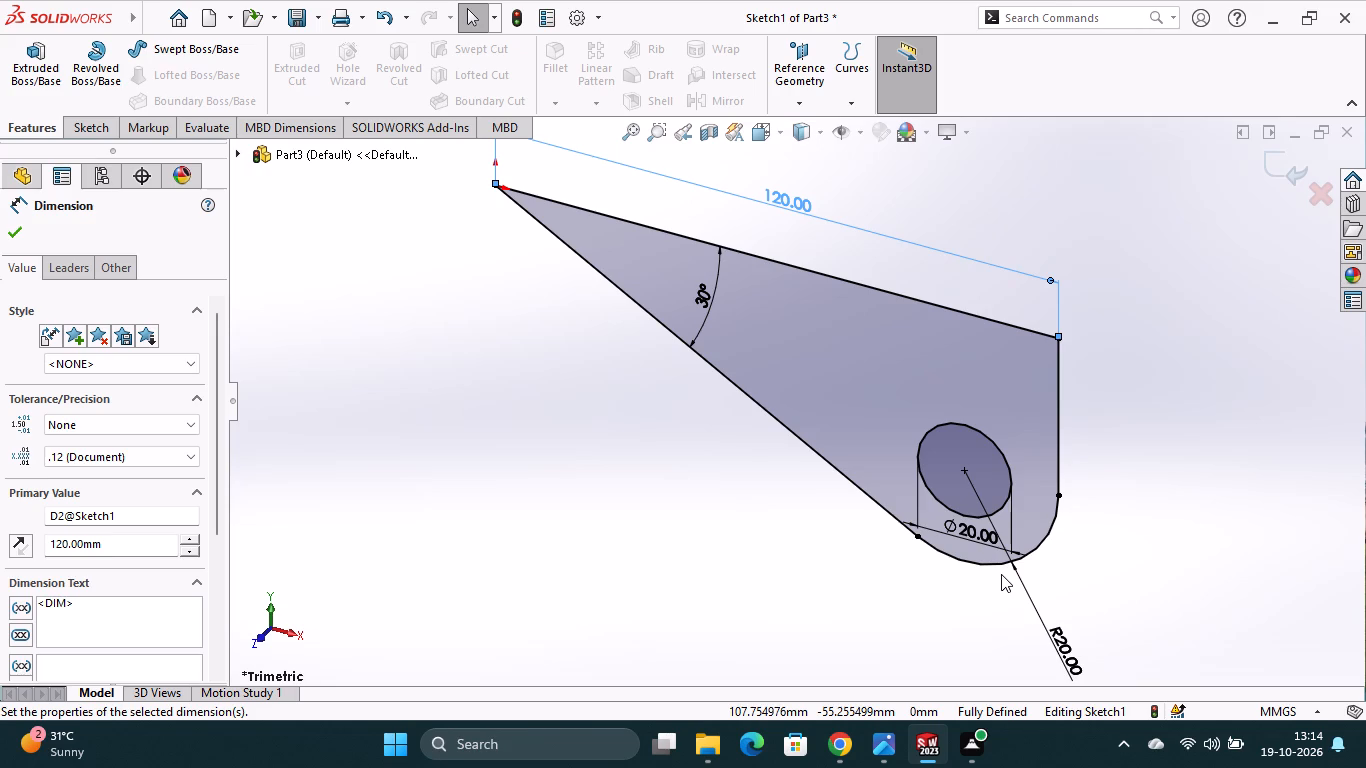
click(21, 238)
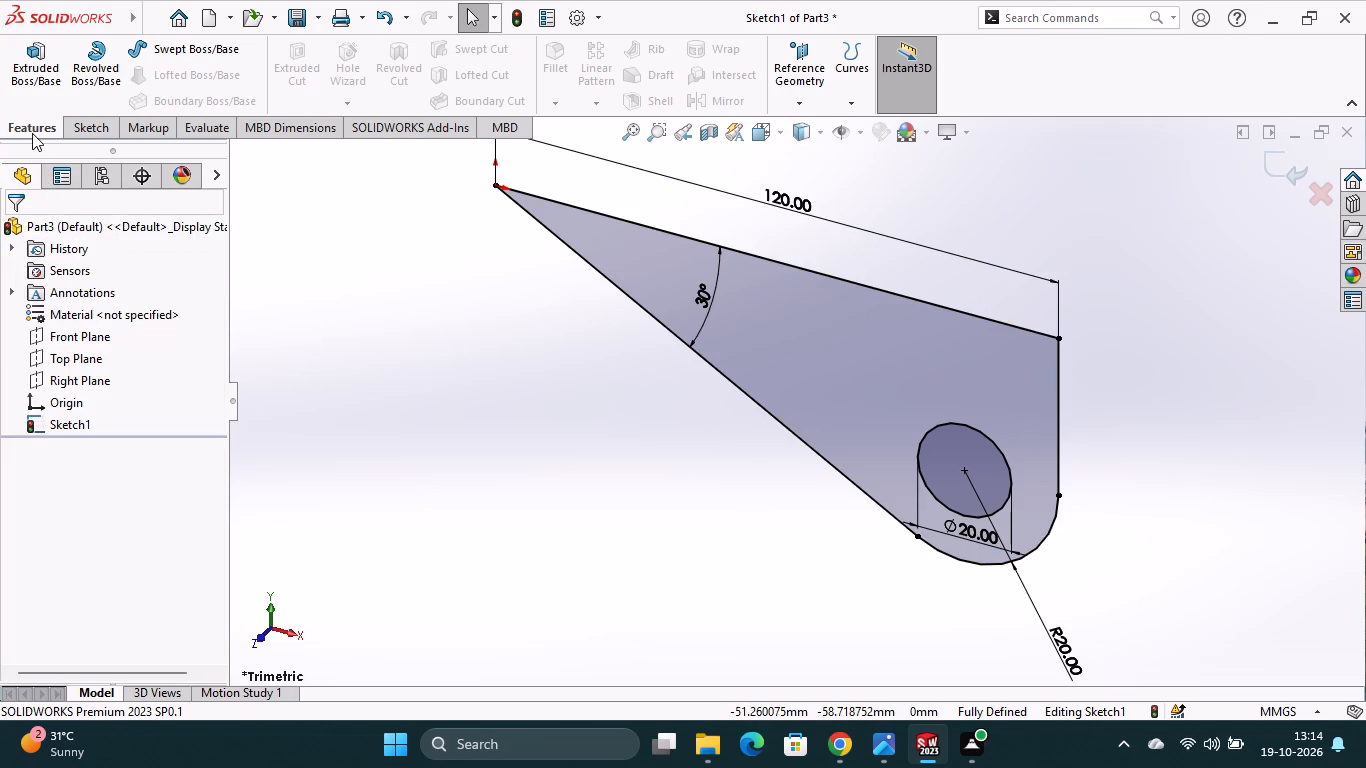
Extrude the profile with its circular hole as a blind boss 30 mm deep.
click(44, 81)
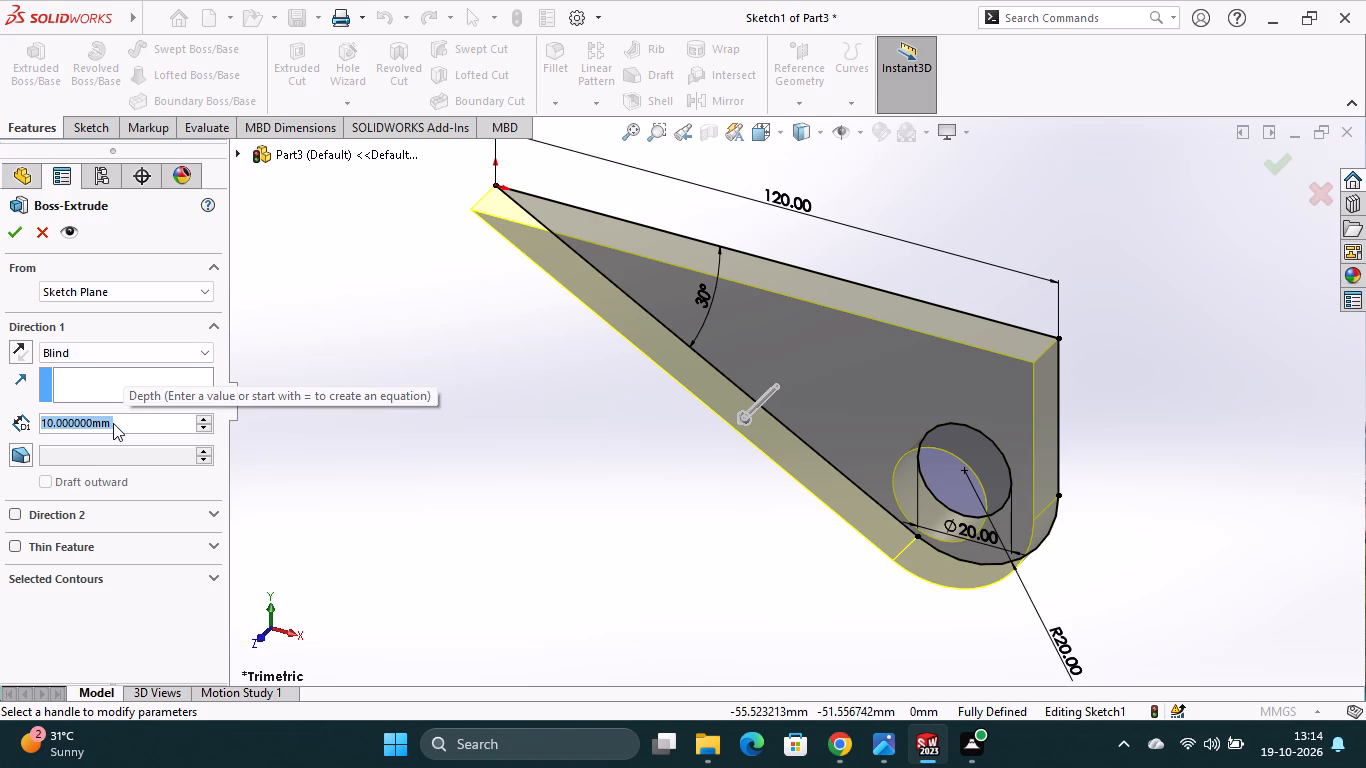
scroll(113, 423, up, 3)
click(5, 241)
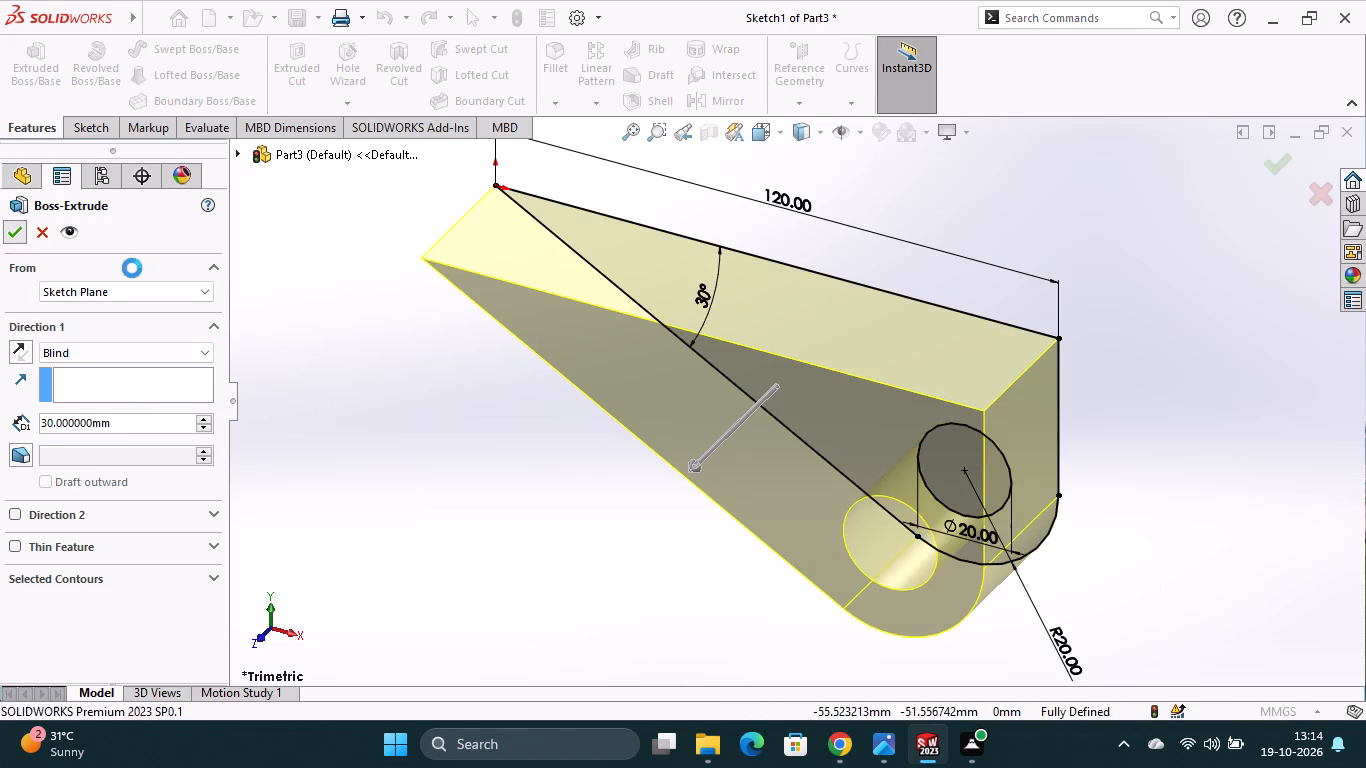
Inspect the extruded body from several angles and set the view to isometric.
middle_drag(1061, 516, 1102, 430)
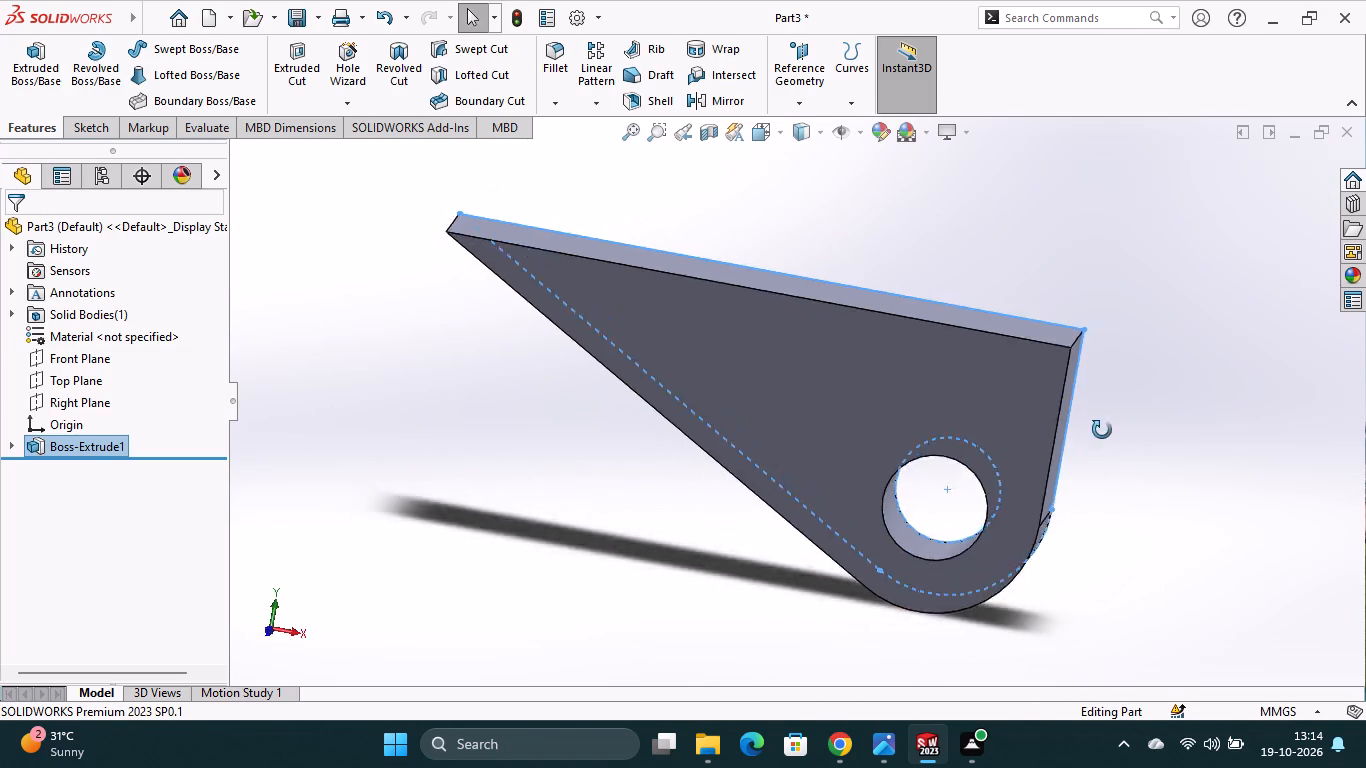
middle_drag(1102, 430, 1099, 325)
middle_drag(1158, 456, 1160, 401)
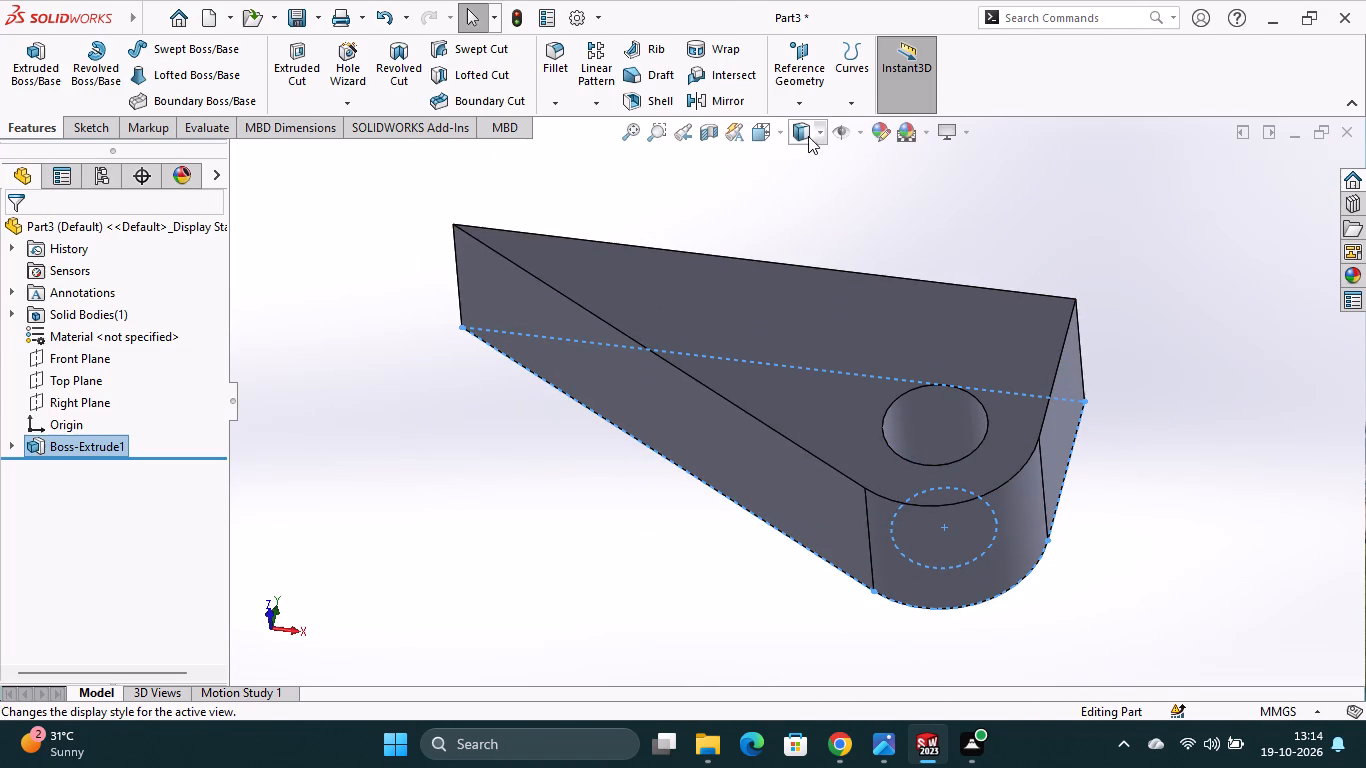
click(783, 134)
click(868, 186)
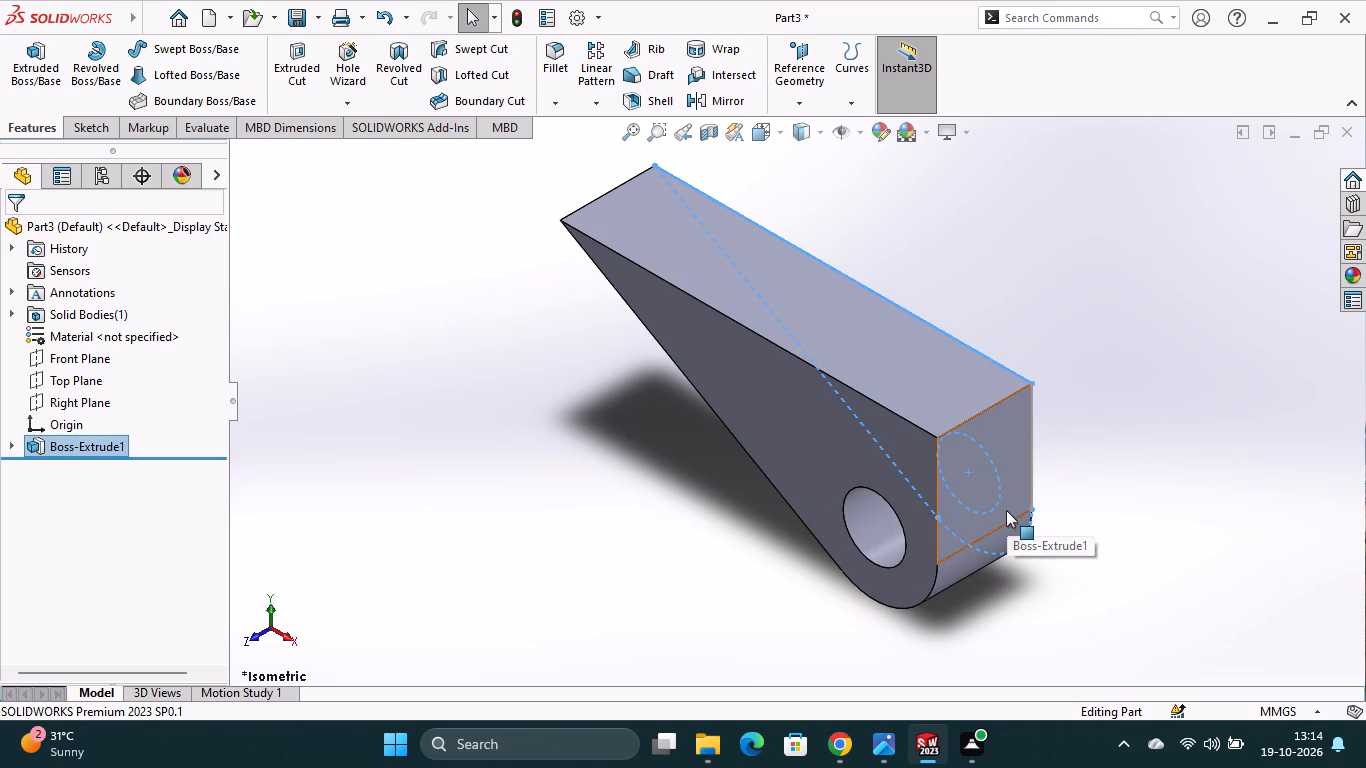
Undo the 30 mm boss extrusion of the profile.
key(ctrl+z)
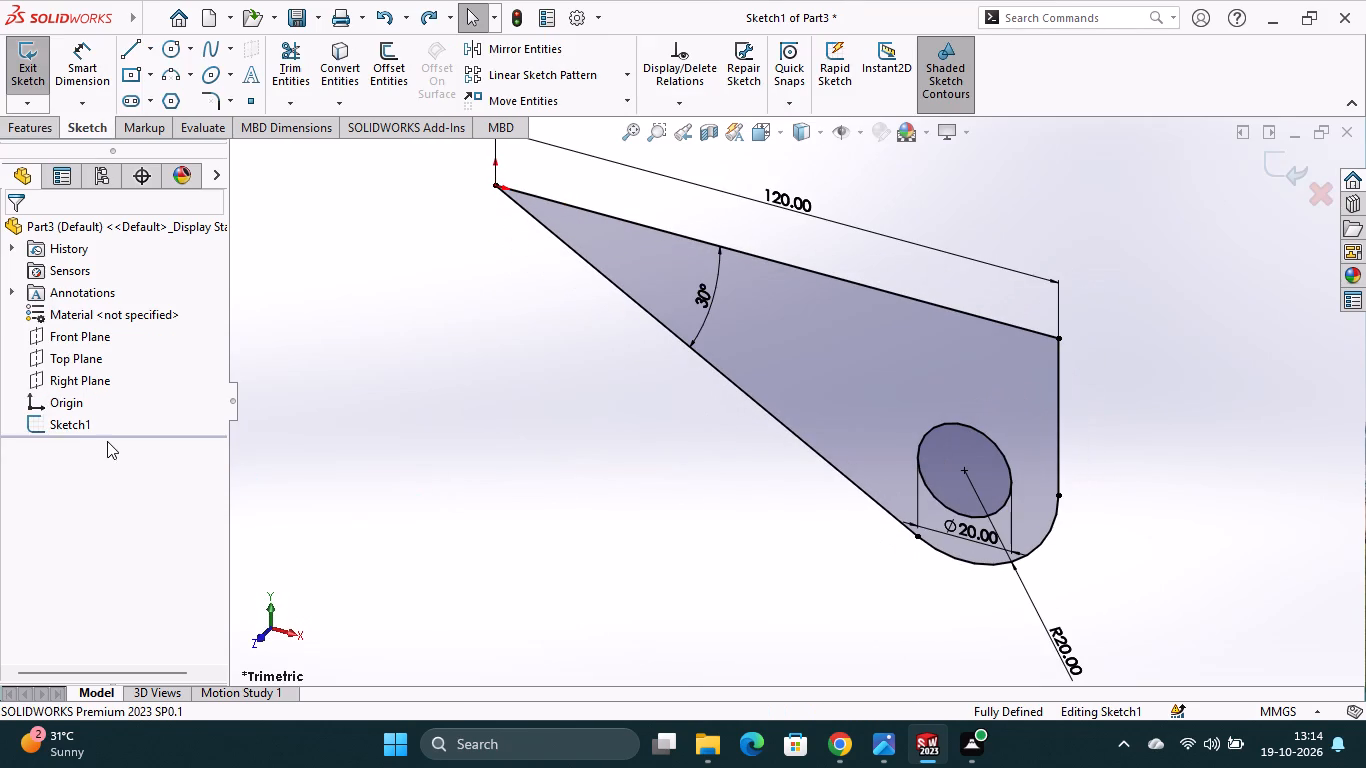
Exit the existing profile sketch and delete it from the part.
right_click(76, 422)
click(367, 445)
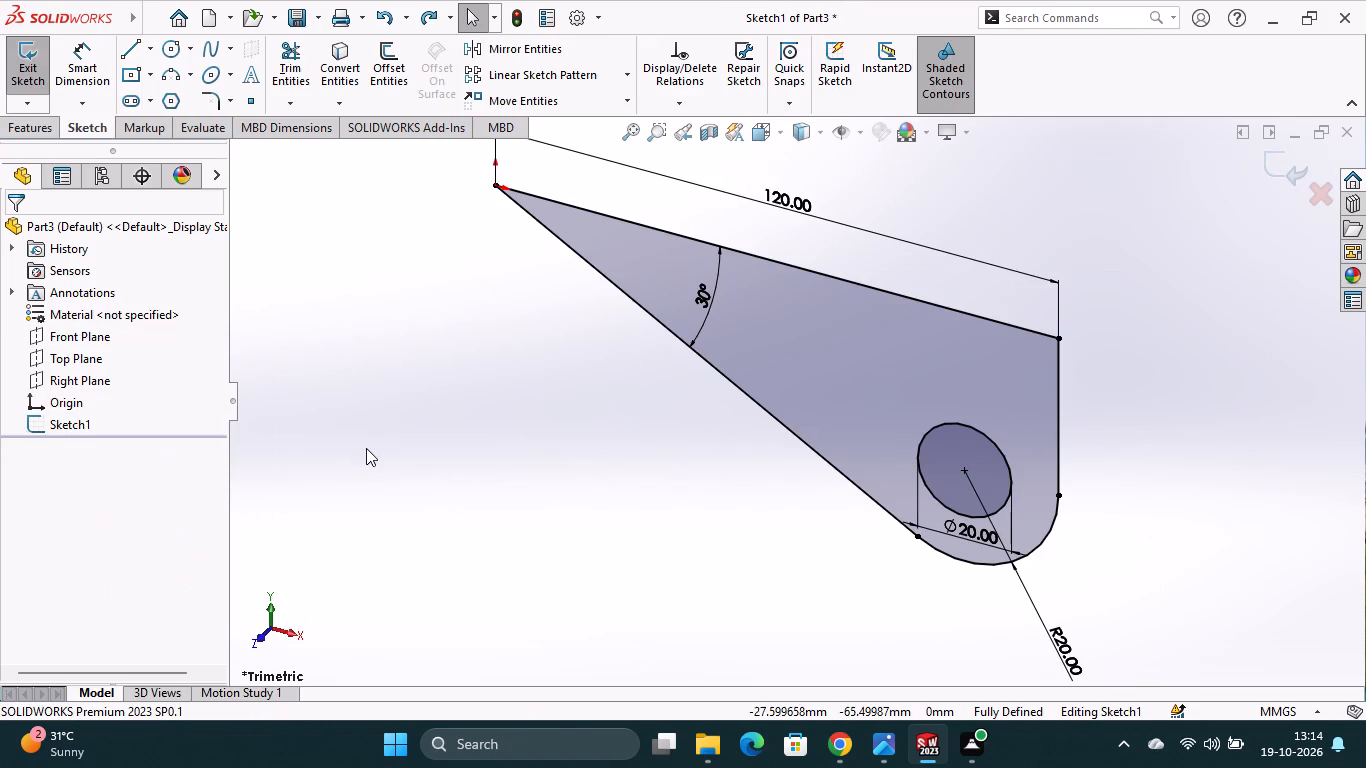
right_click(67, 432)
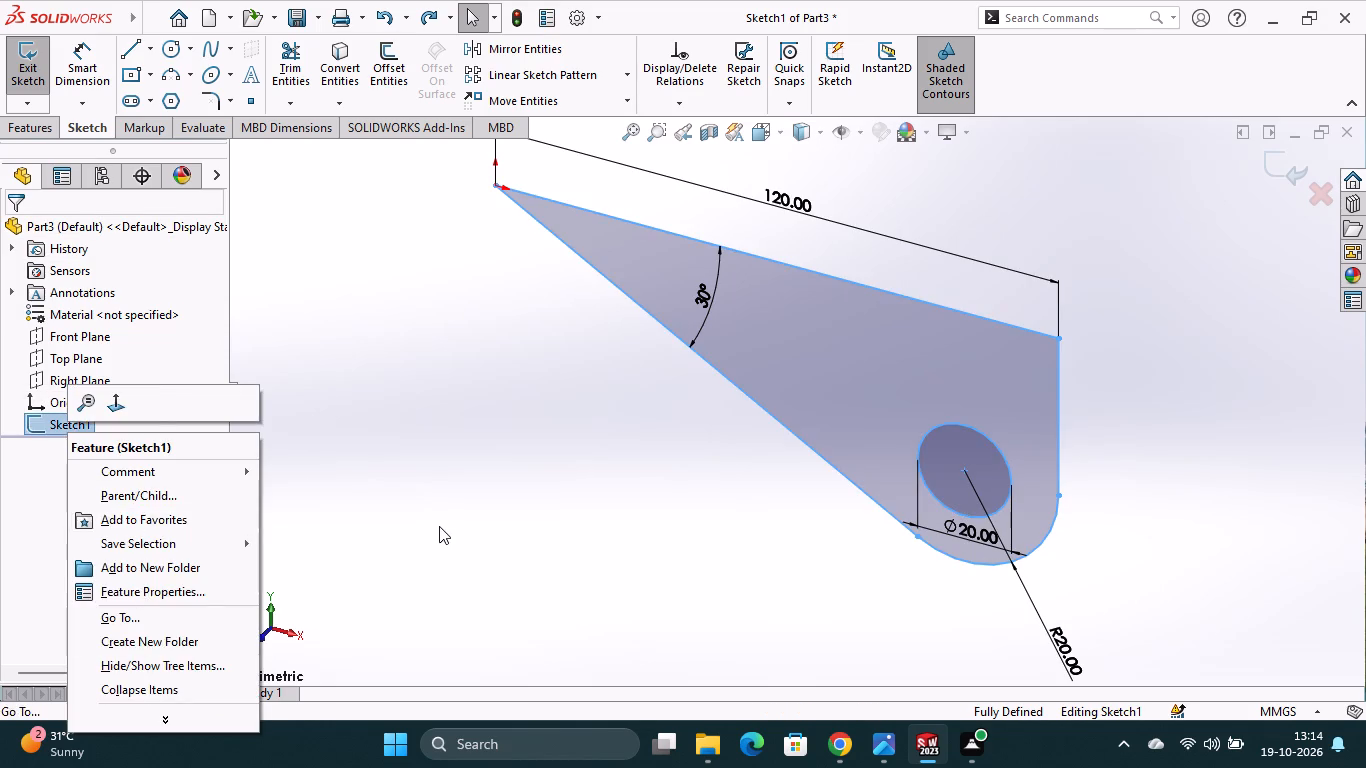
click(439, 526)
click(1278, 177)
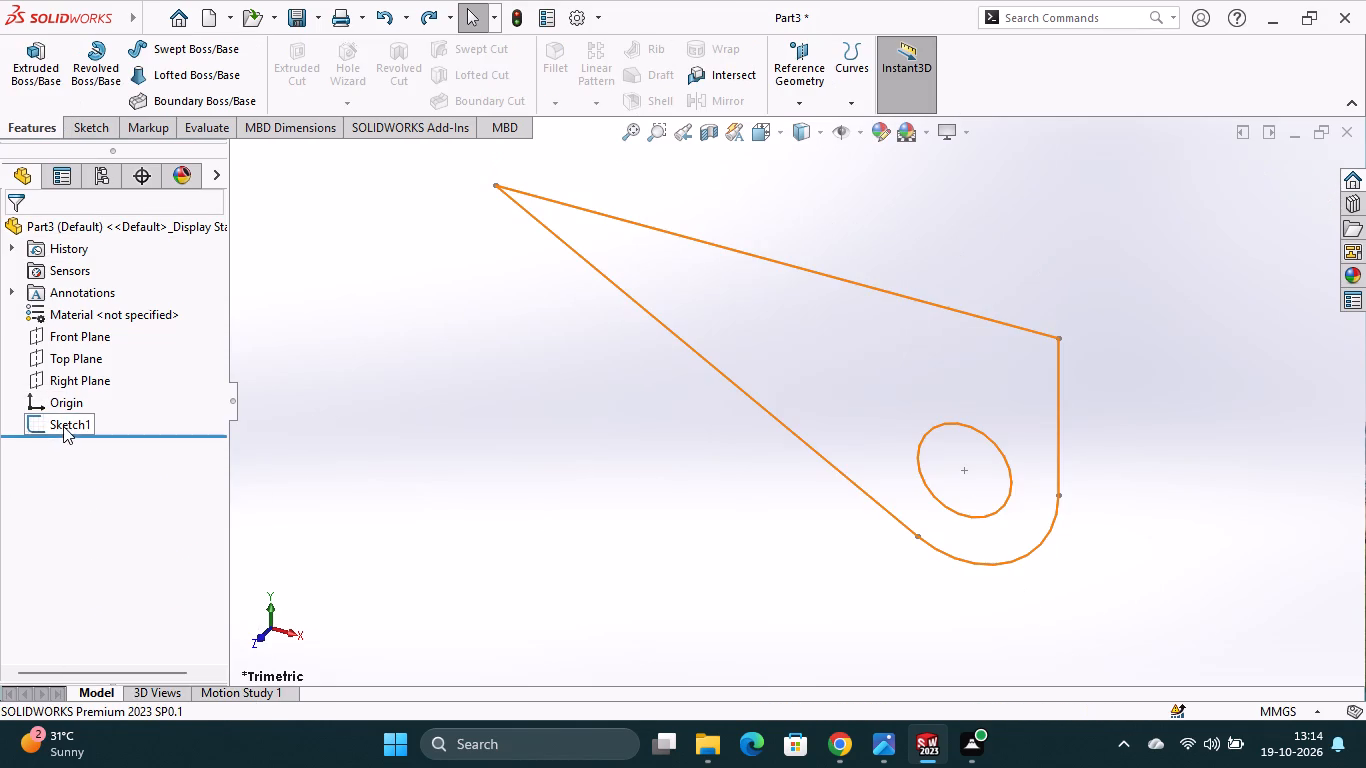
right_click(67, 424)
click(109, 482)
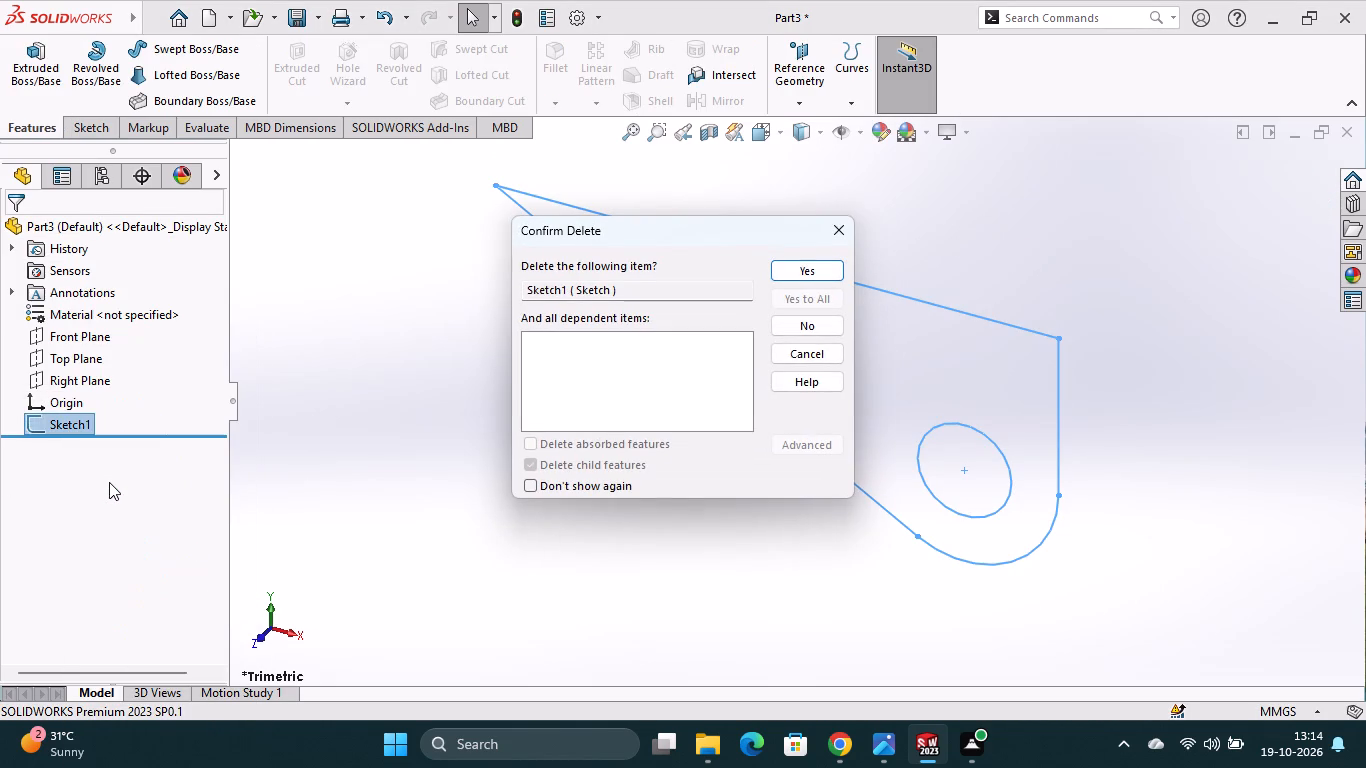
click(796, 274)
On the Top Plane, sketch a right triangle from the origin with a horizontal line about 163 mm, a sloped line about 180 mm and a vertical closing line.
click(74, 359)
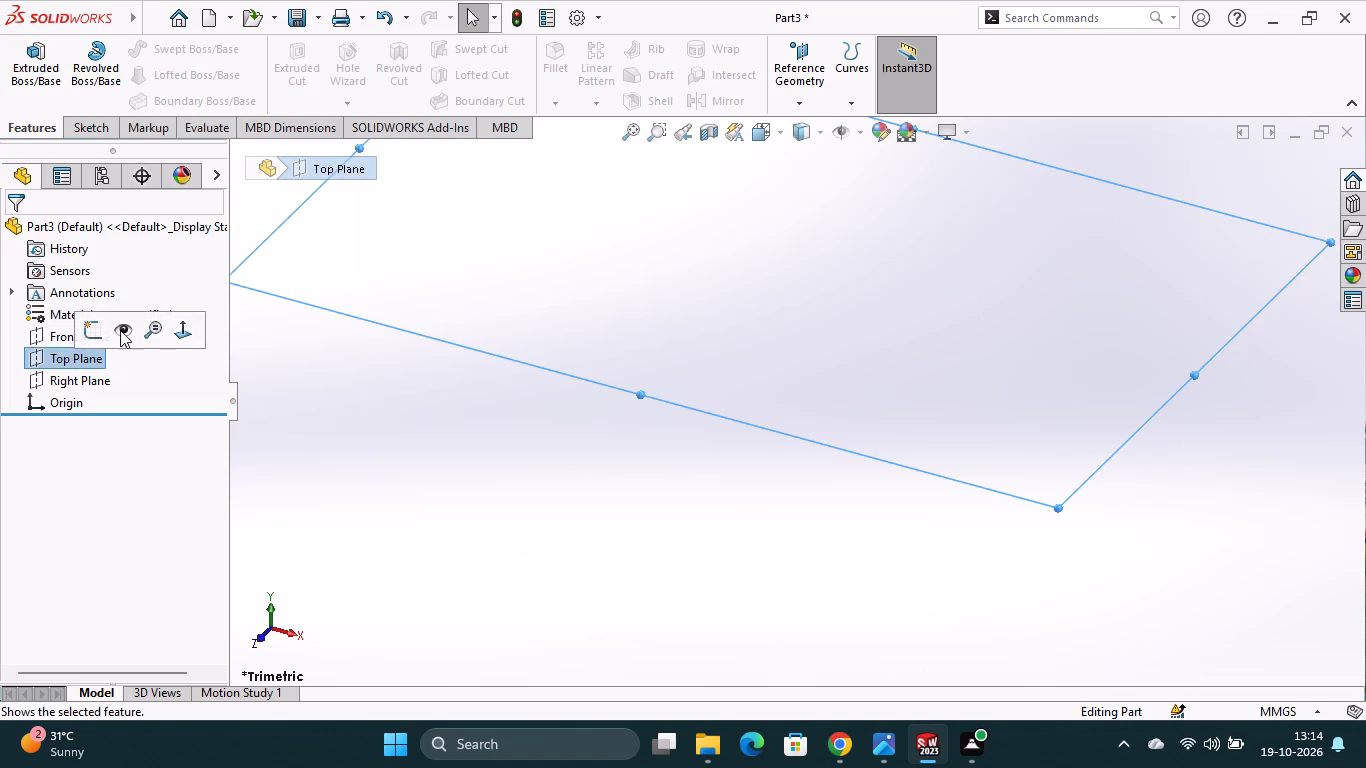
click(101, 328)
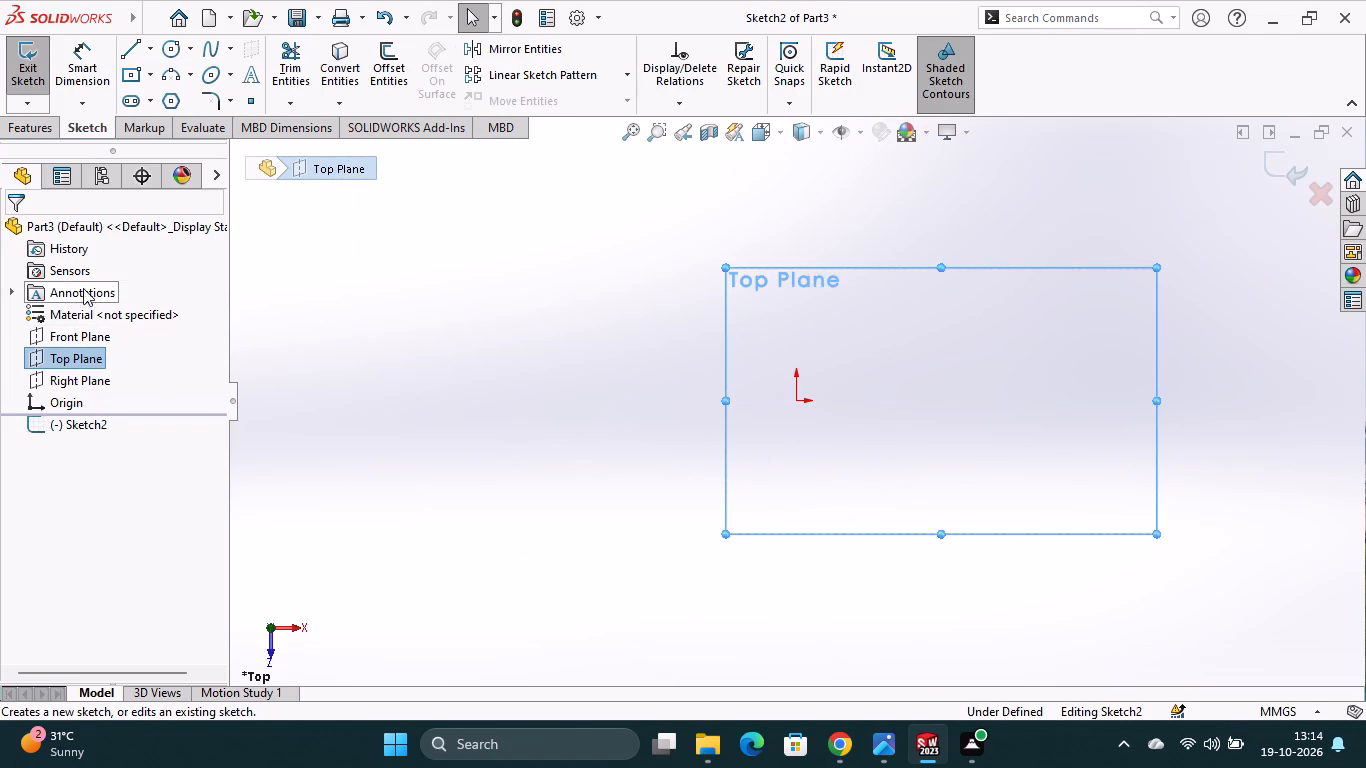
click(136, 52)
click(794, 397)
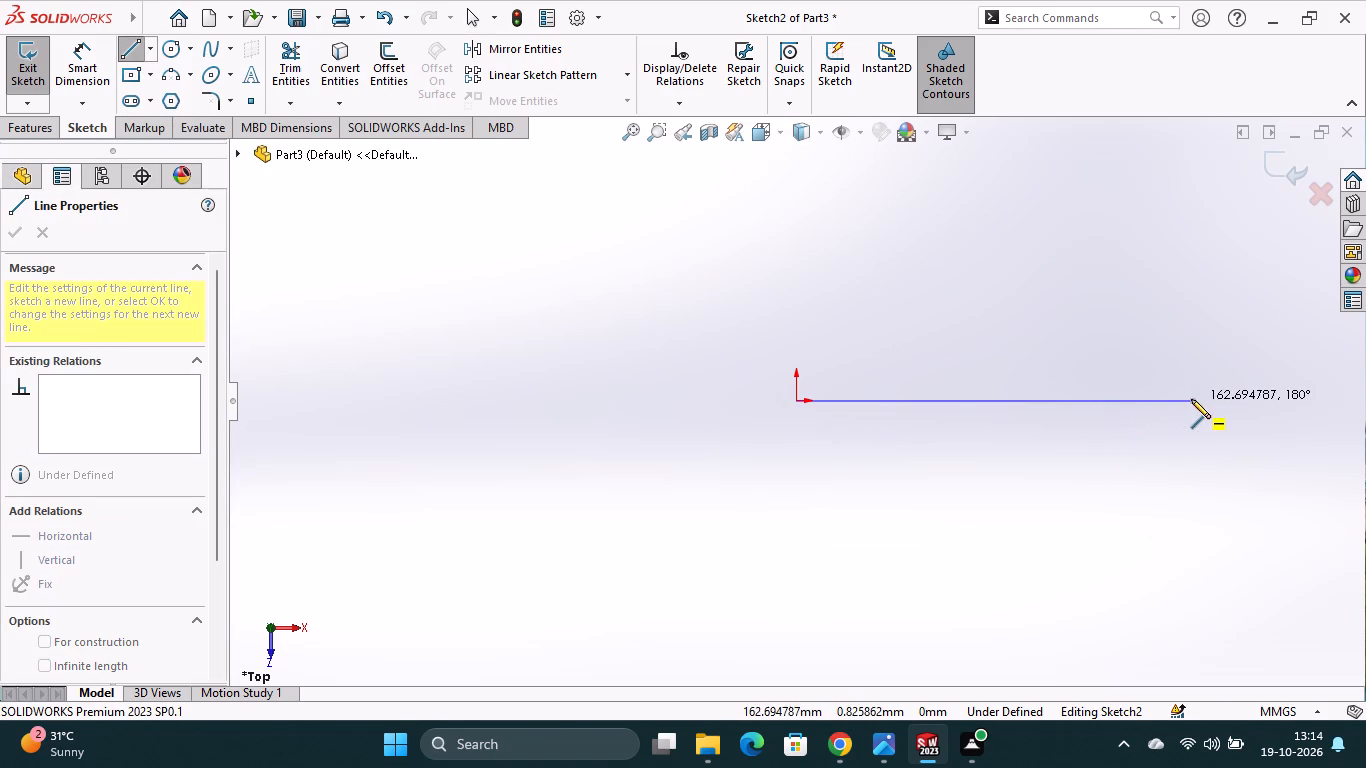
click(1194, 399)
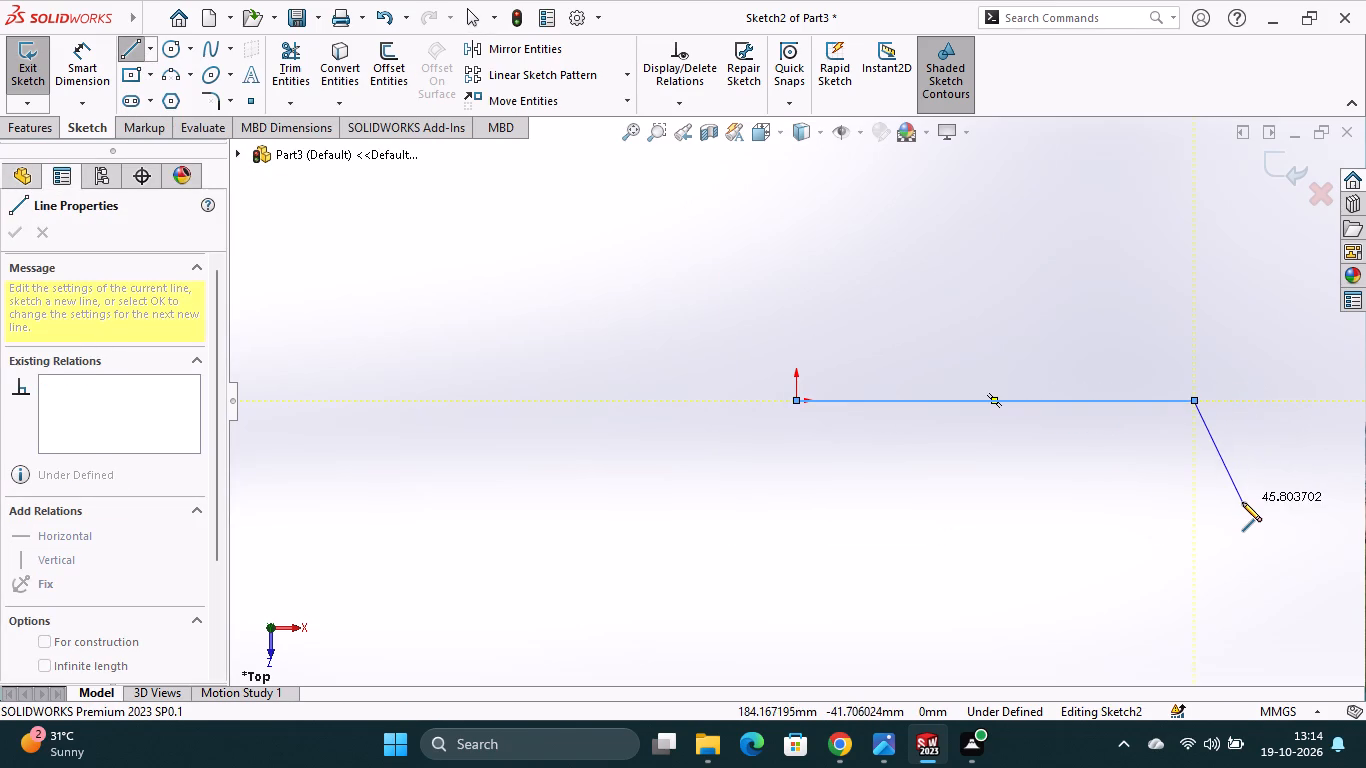
key(Escape)
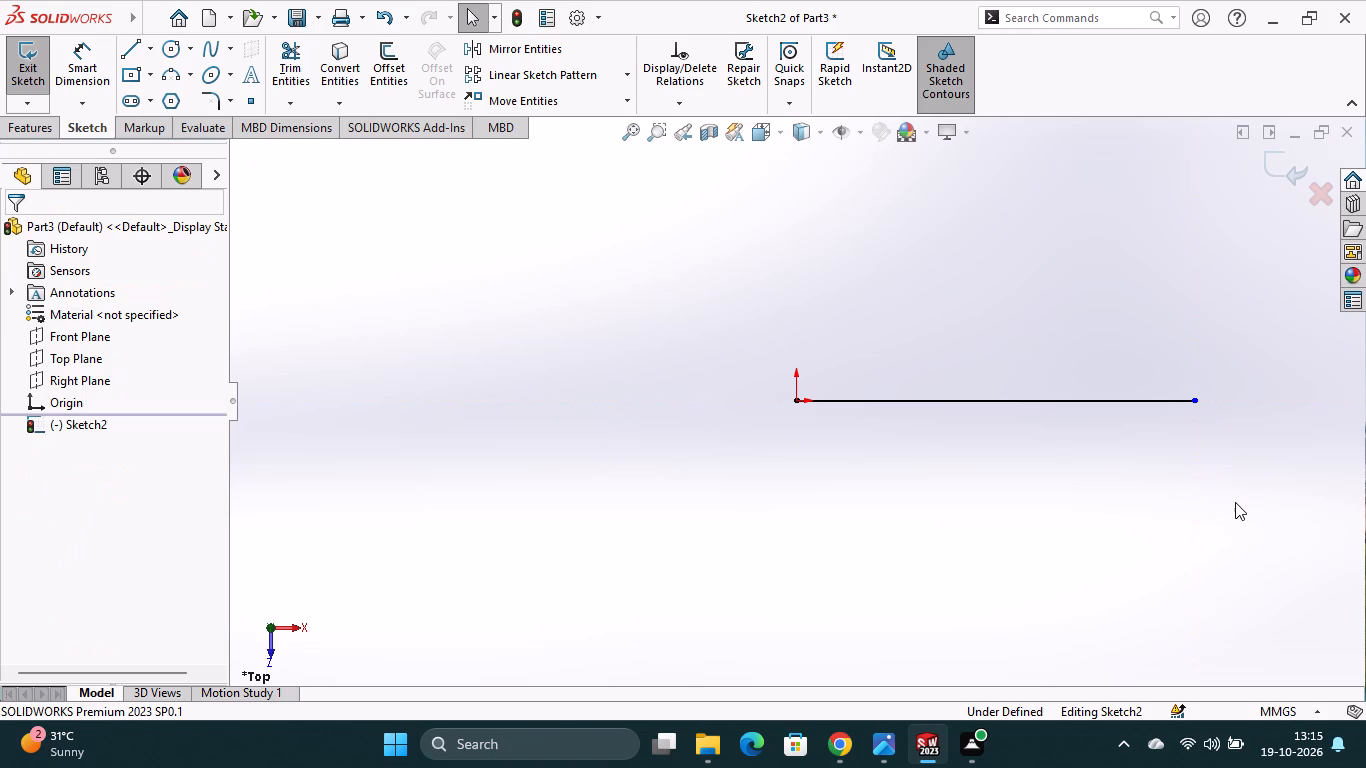
click(133, 53)
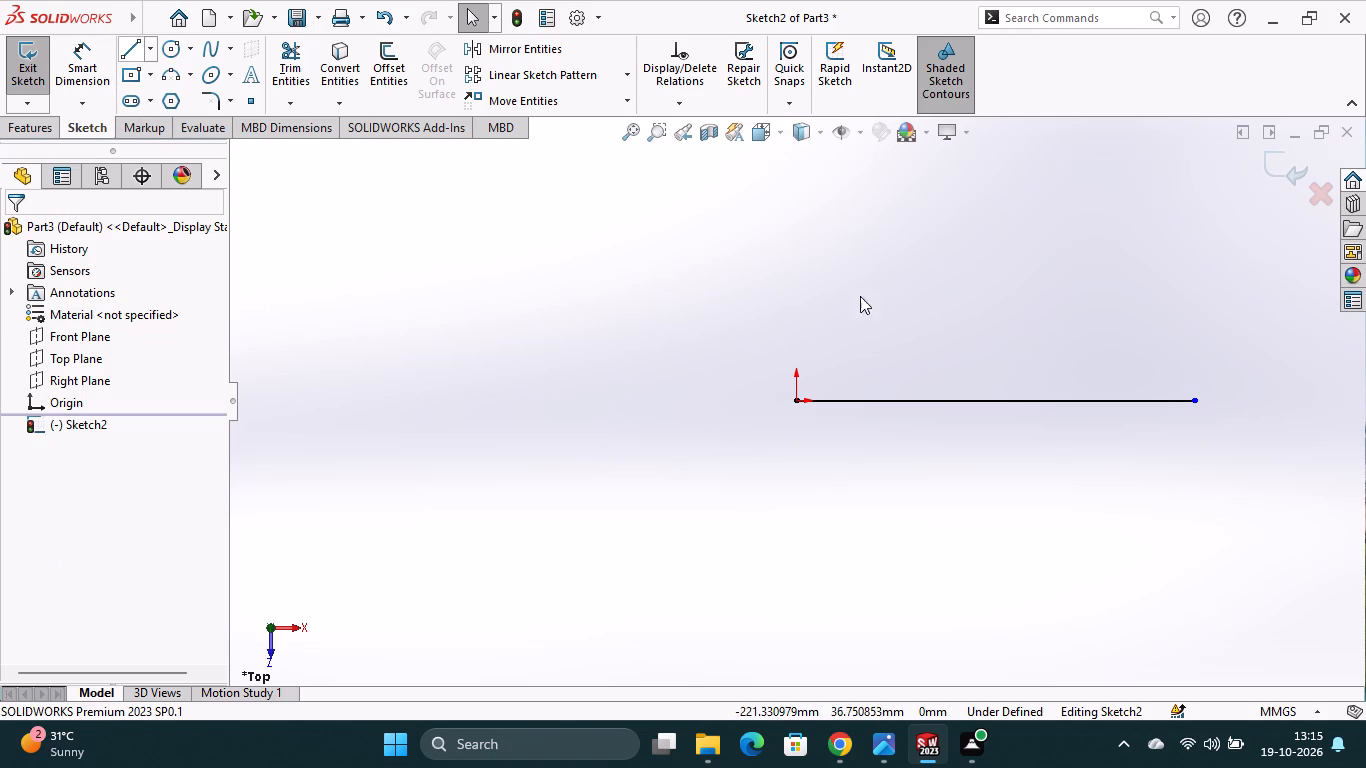
click(797, 401)
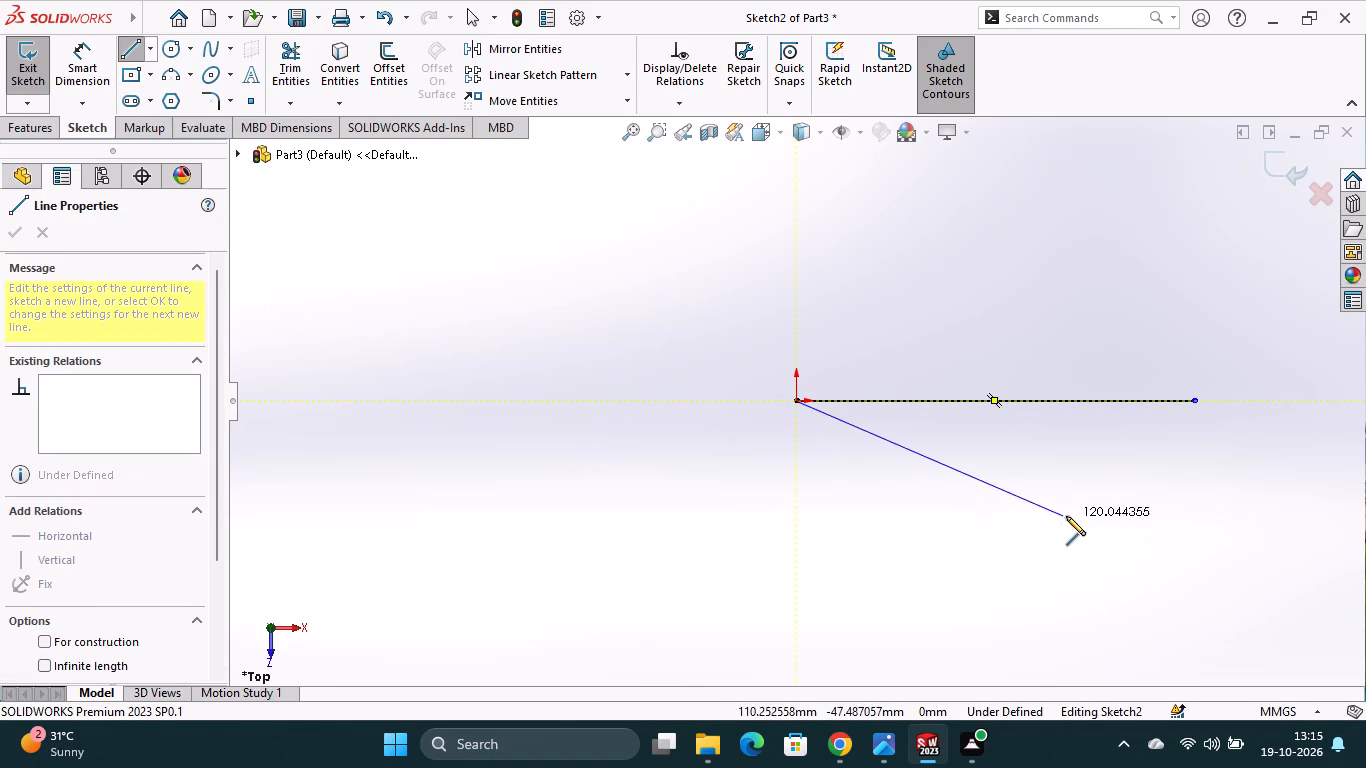
click(1191, 582)
key(Escape)
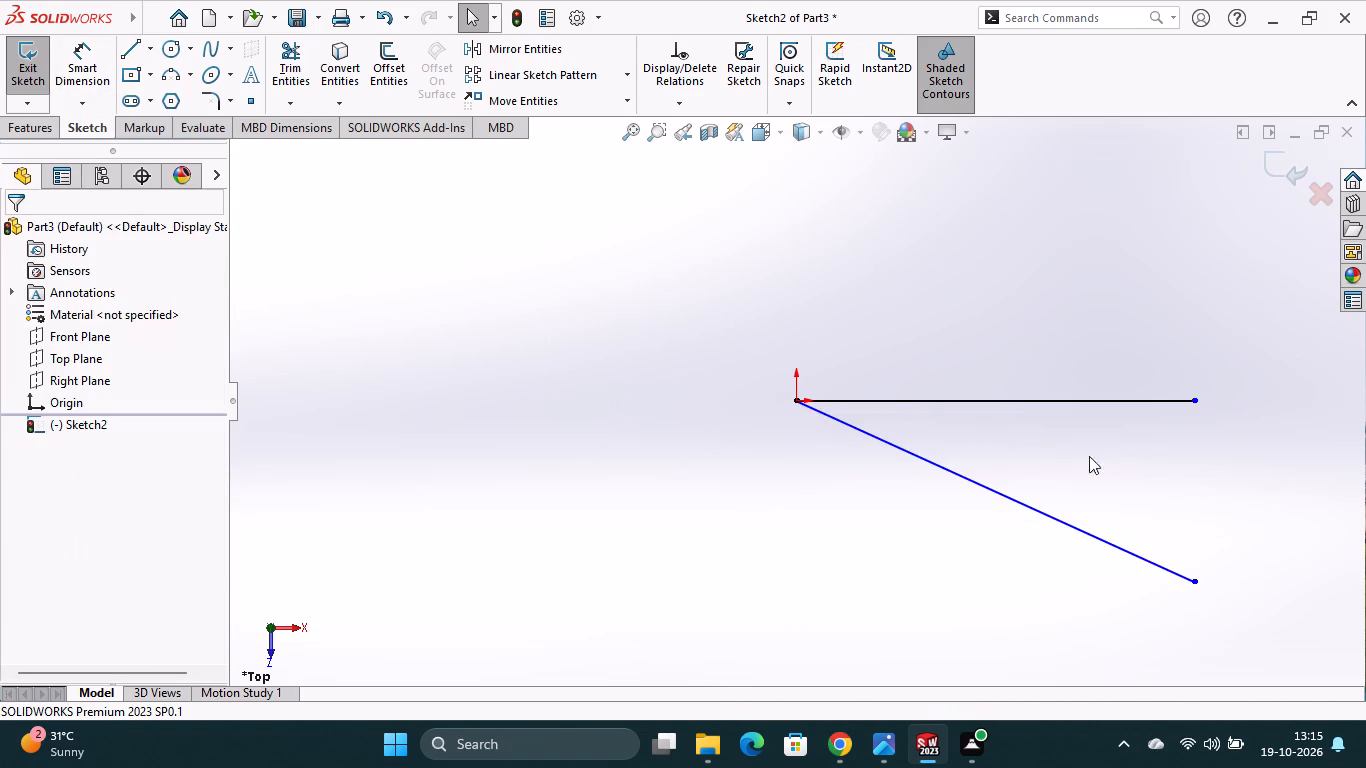
click(138, 45)
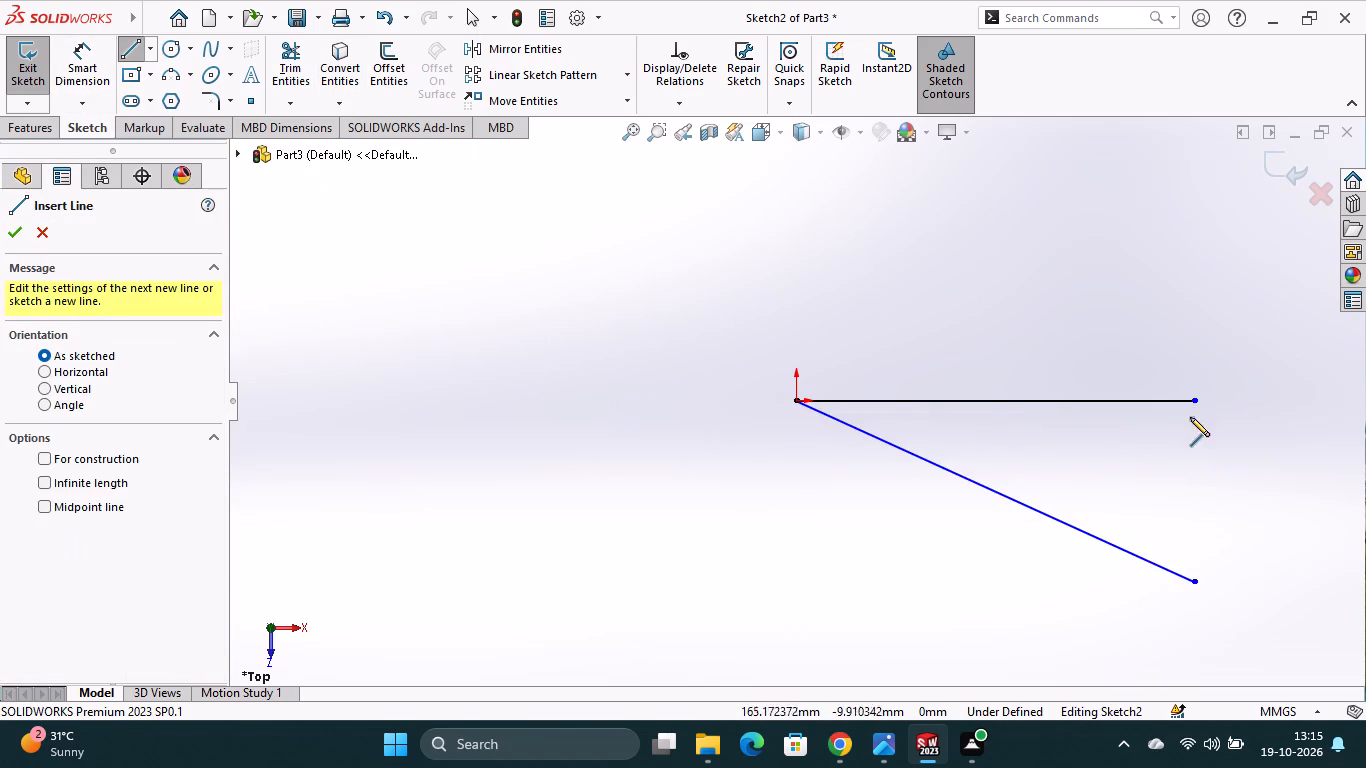
click(1195, 398)
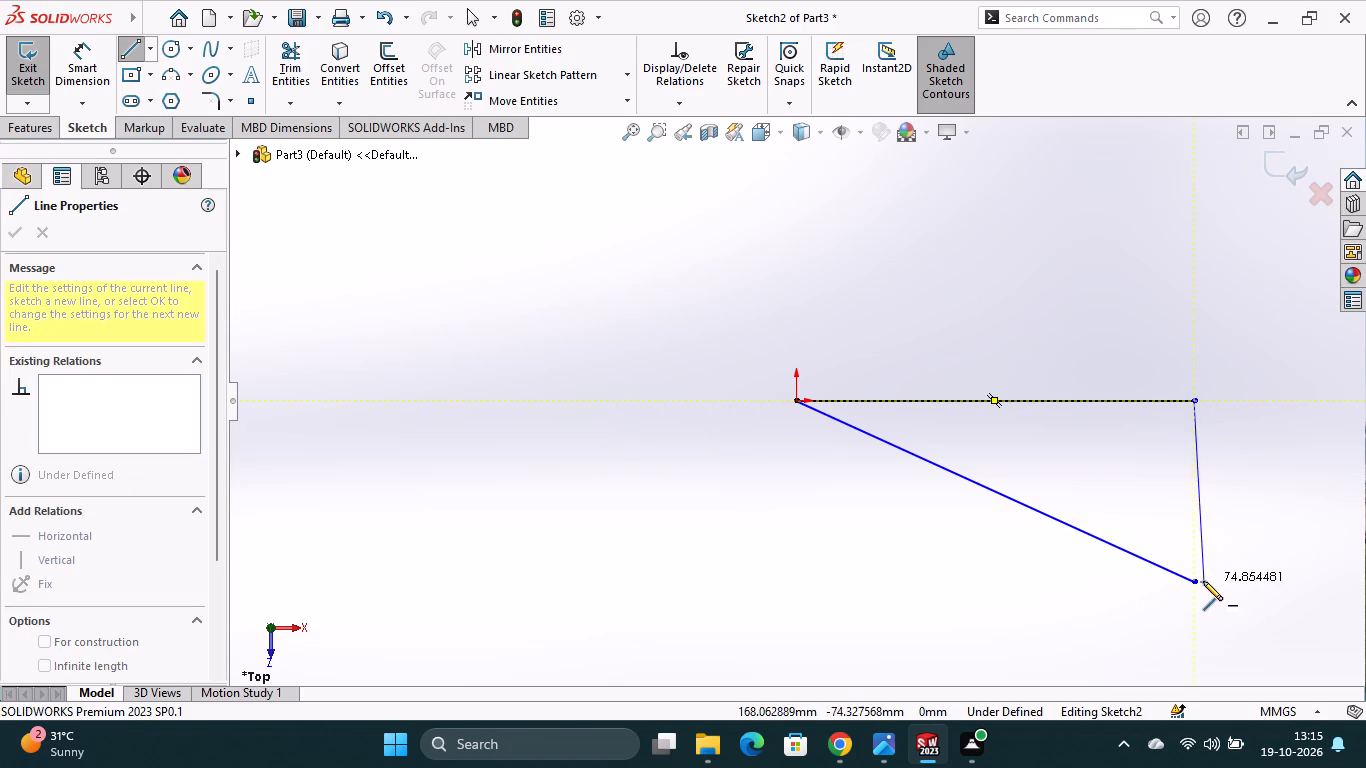
click(1200, 581)
key(Escape)
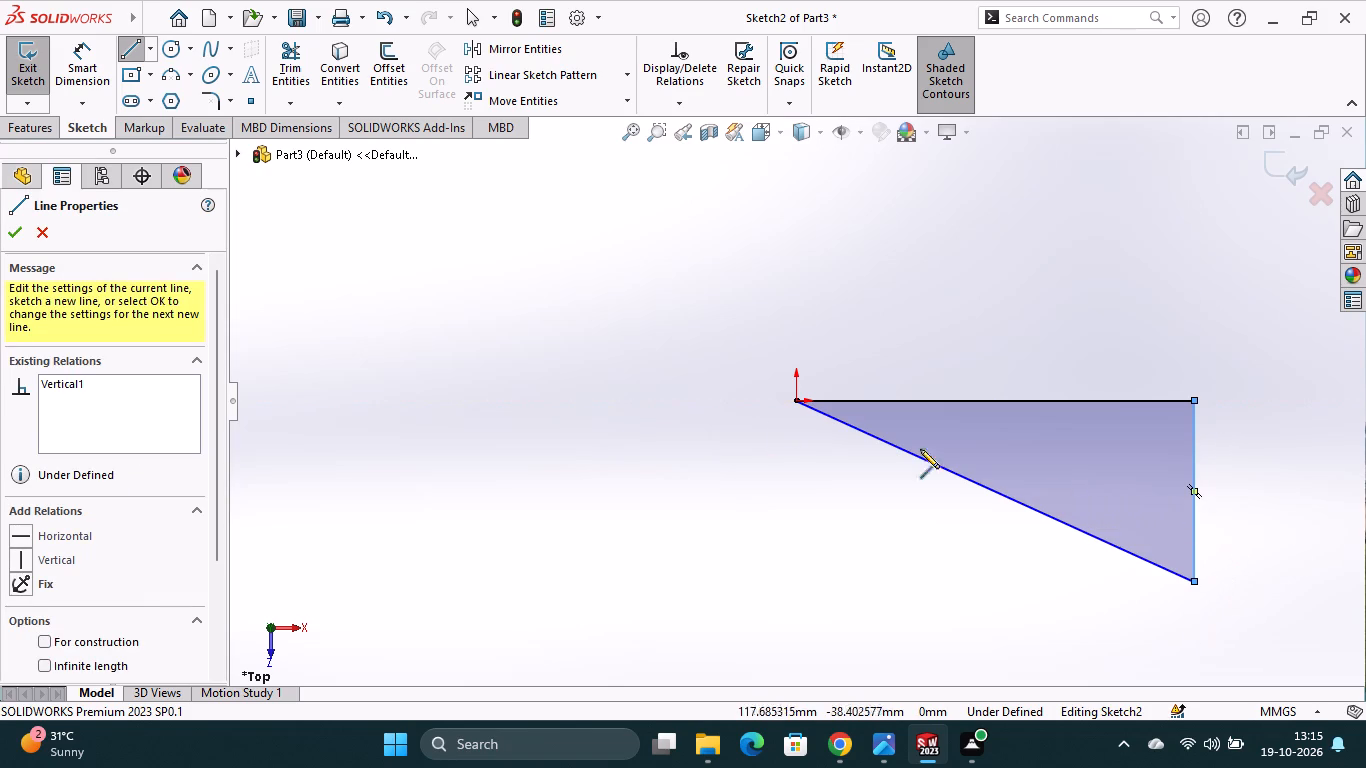
Dimension the angle between the triangle's horizontal and sloped lines at the origin as 30°.
click(88, 62)
click(899, 402)
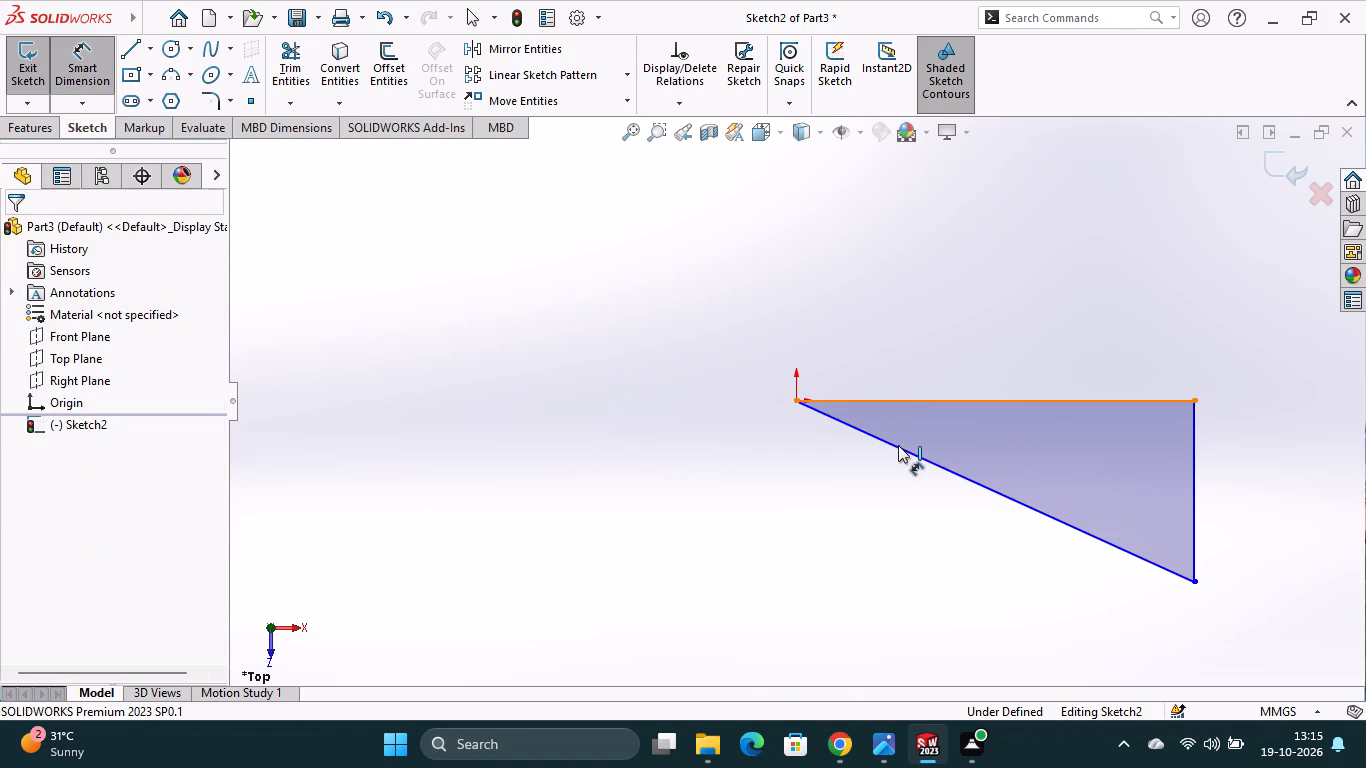
click(898, 446)
click(921, 438)
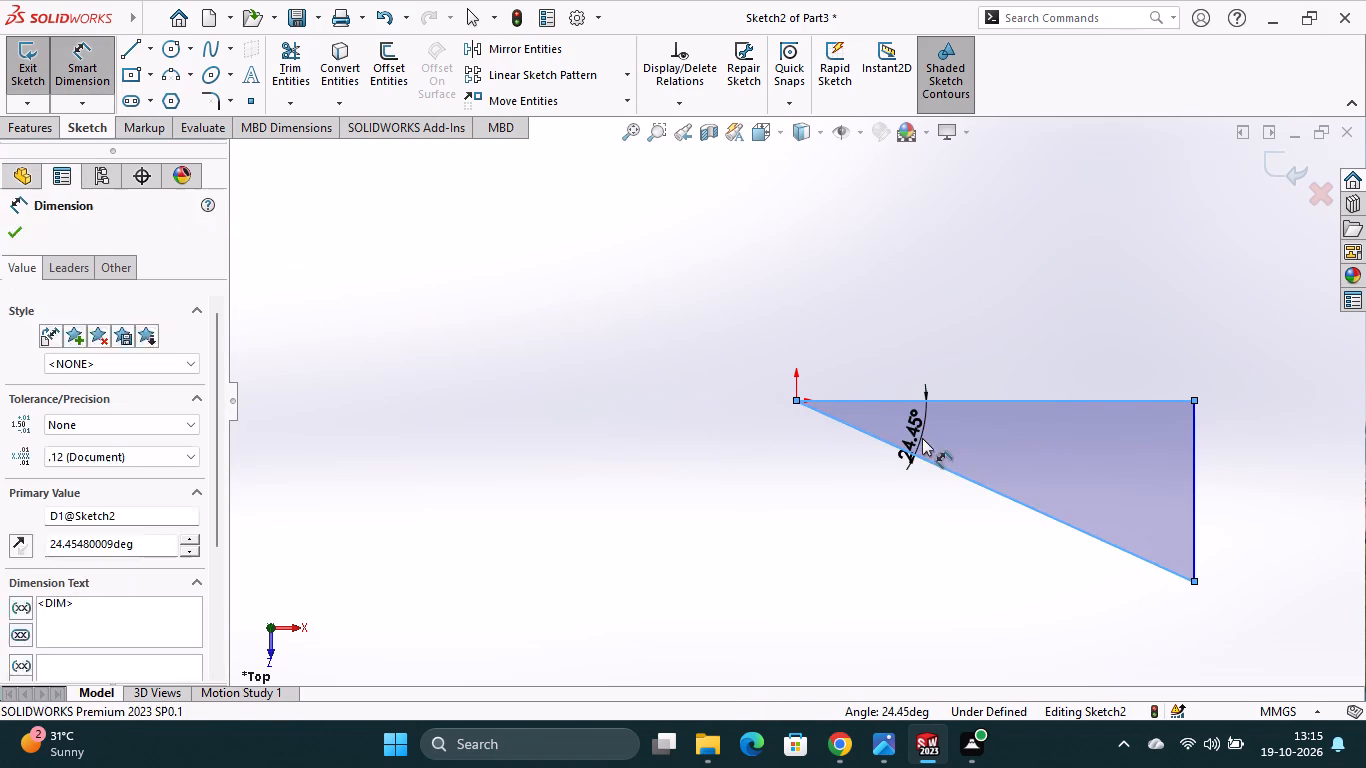
text(30)
key(Return)
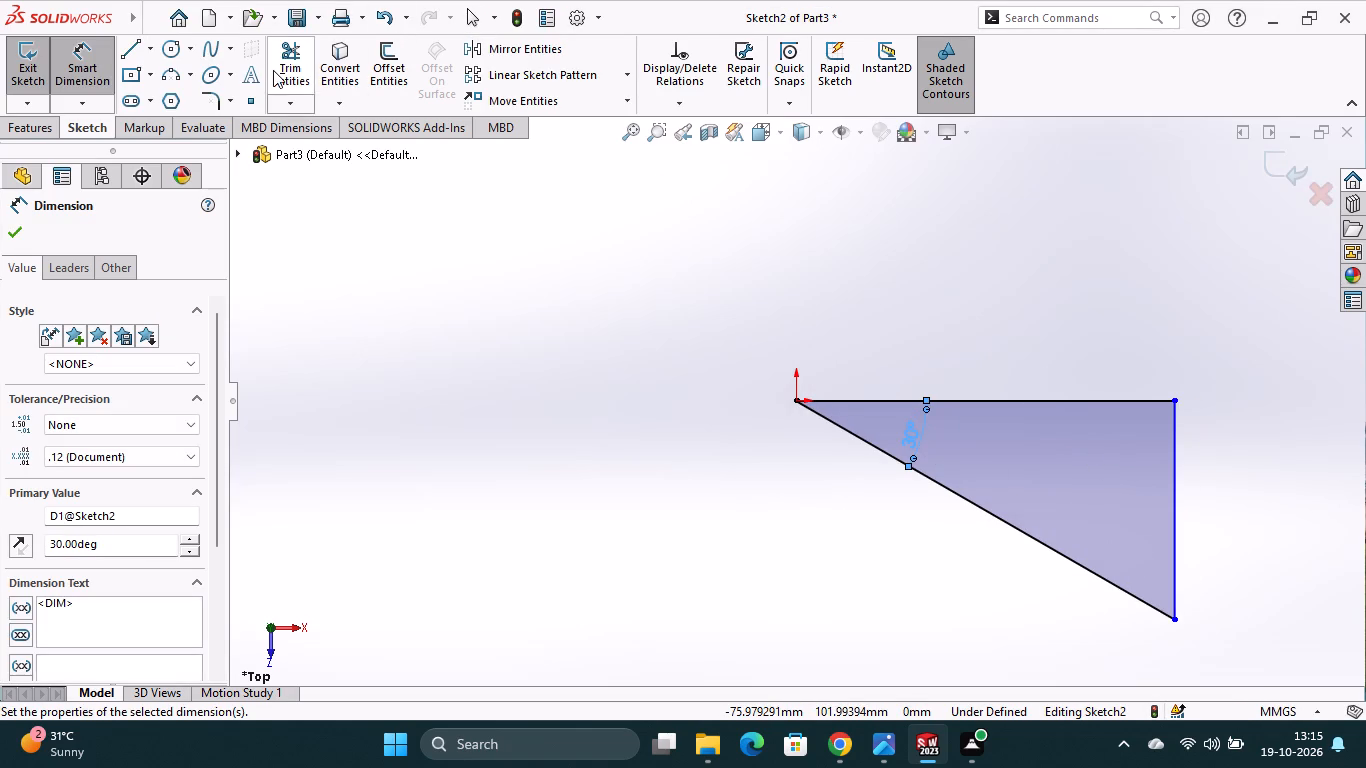
Apply a 20 mm sketch fillet to the corner where the sloped and vertical lines meet.
click(213, 94)
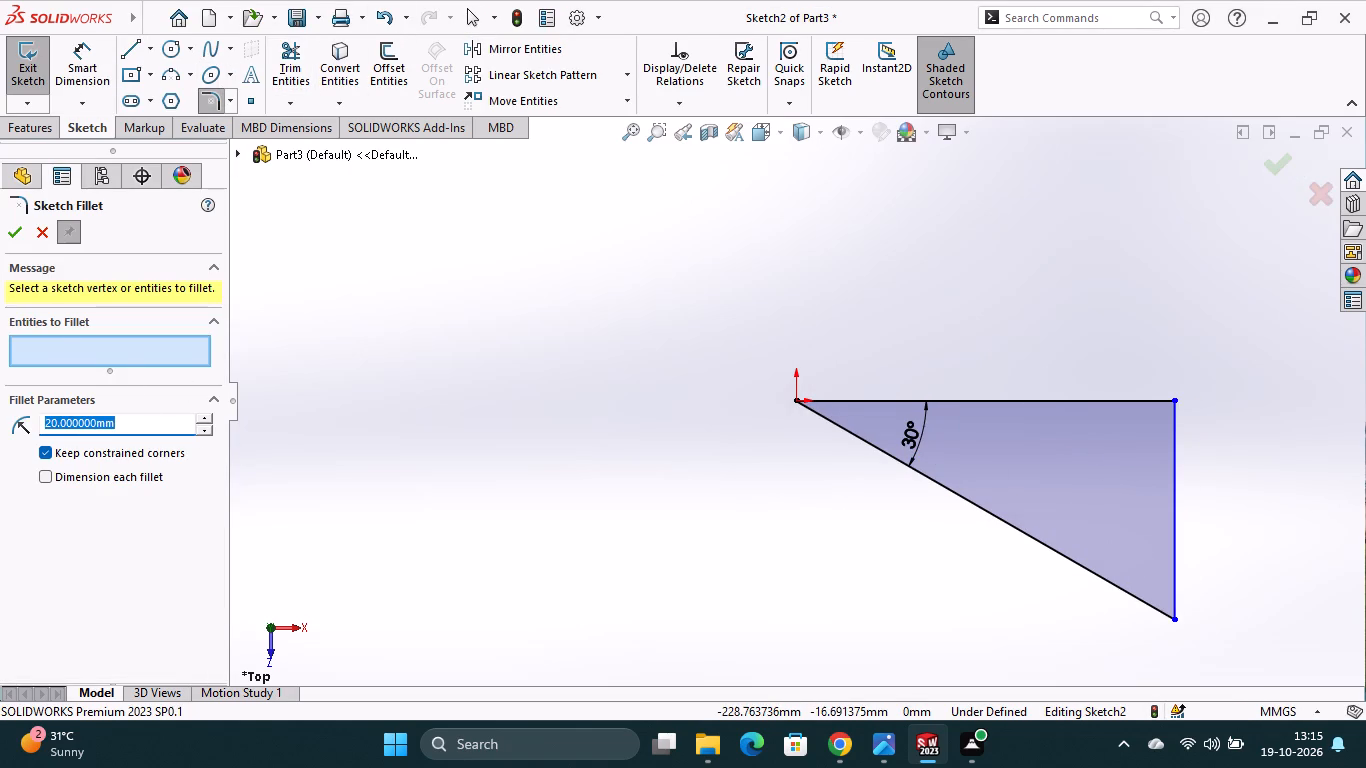
click(11, 229)
click(1172, 619)
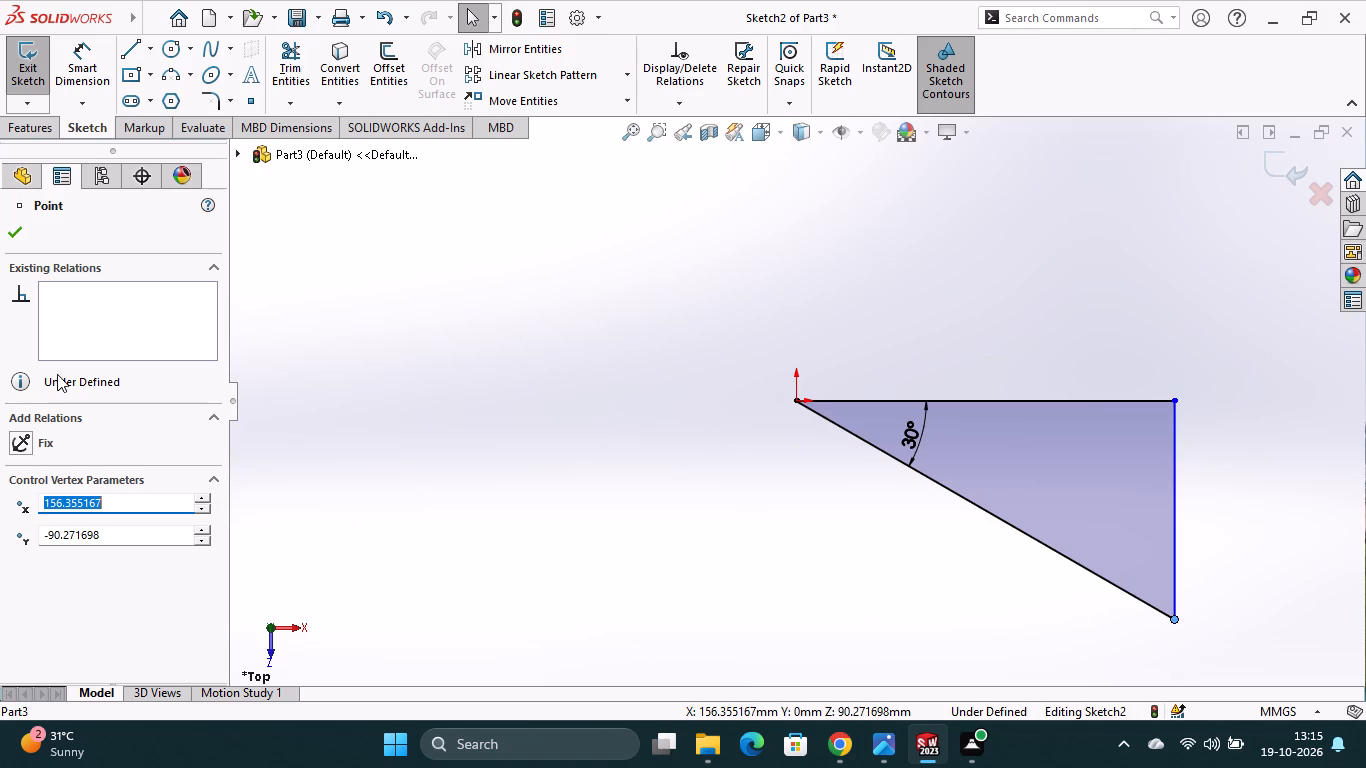
click(20, 237)
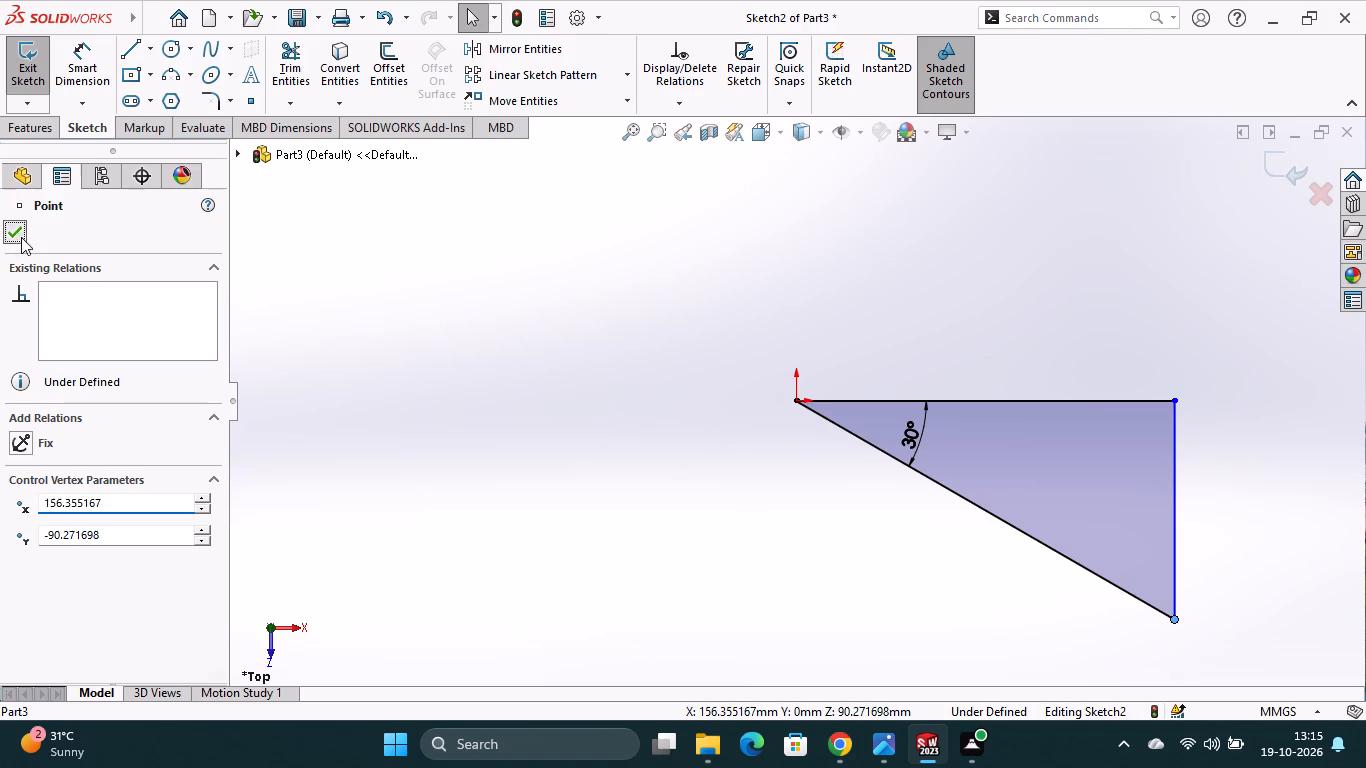
click(219, 103)
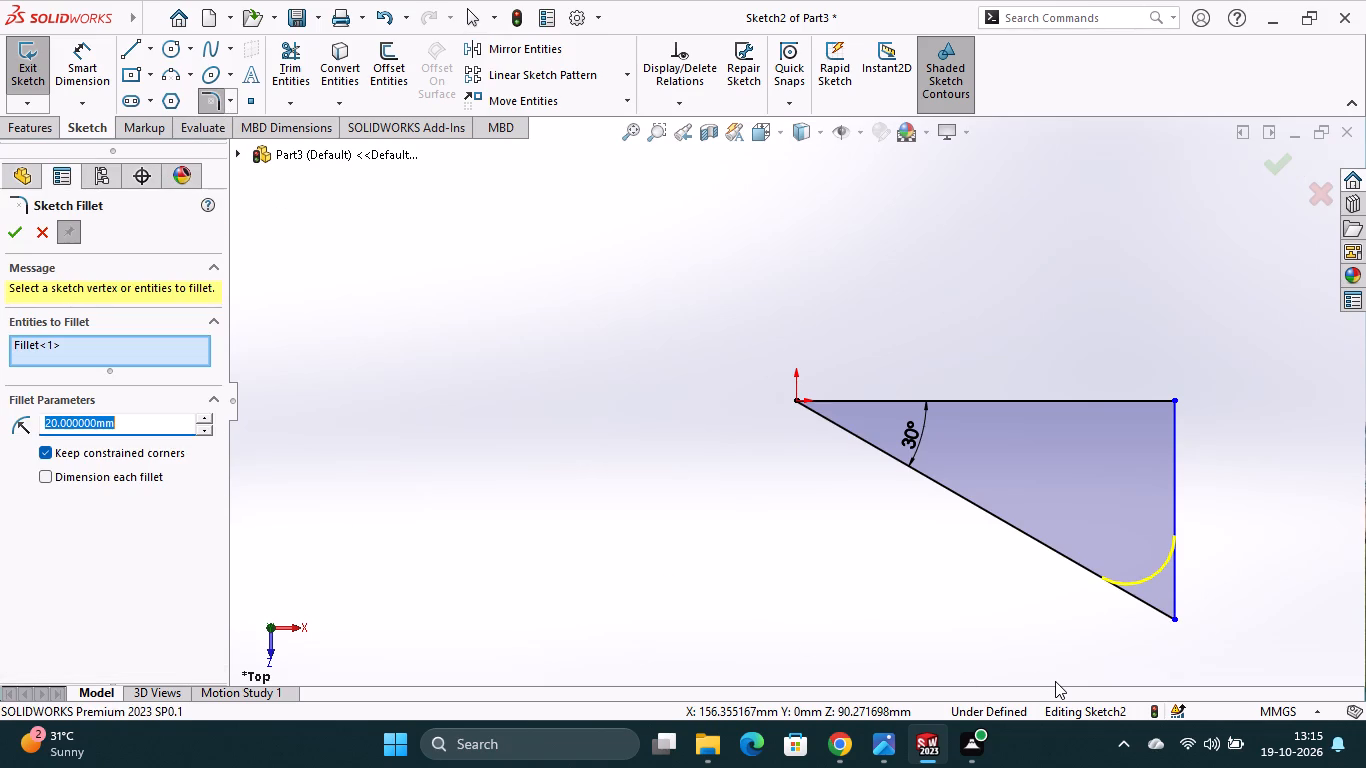
click(14, 239)
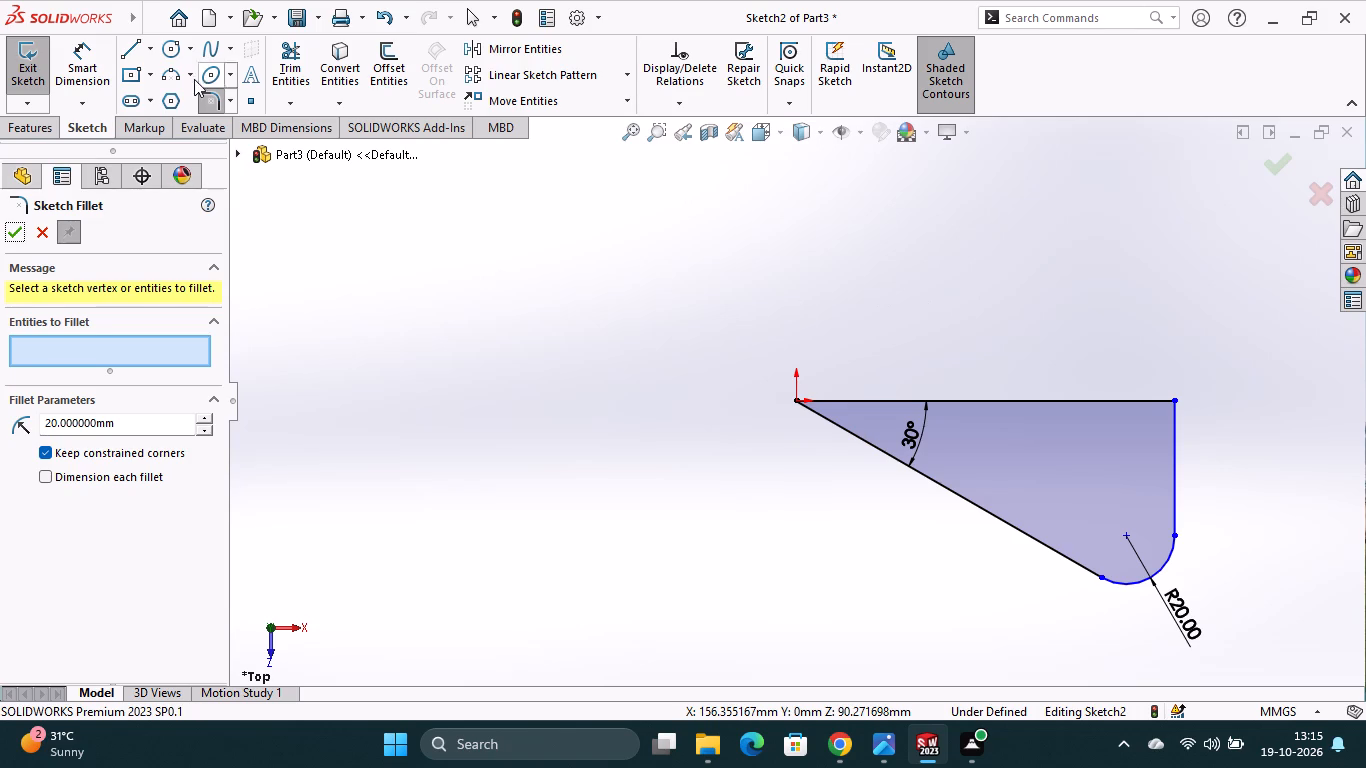
Dimension the length of the profile's horizontal top edge as 110 mm.
click(76, 60)
click(1006, 397)
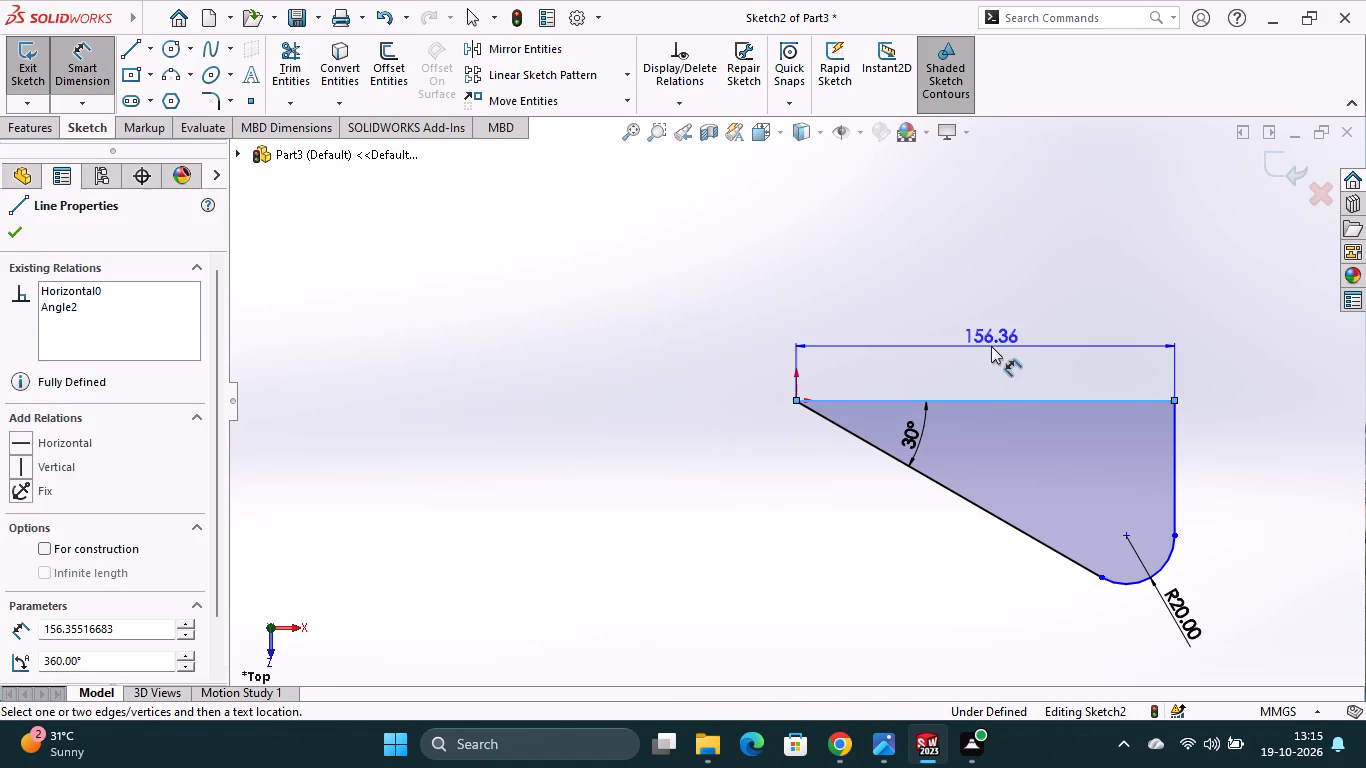
click(991, 346)
text(110)
key(Return)
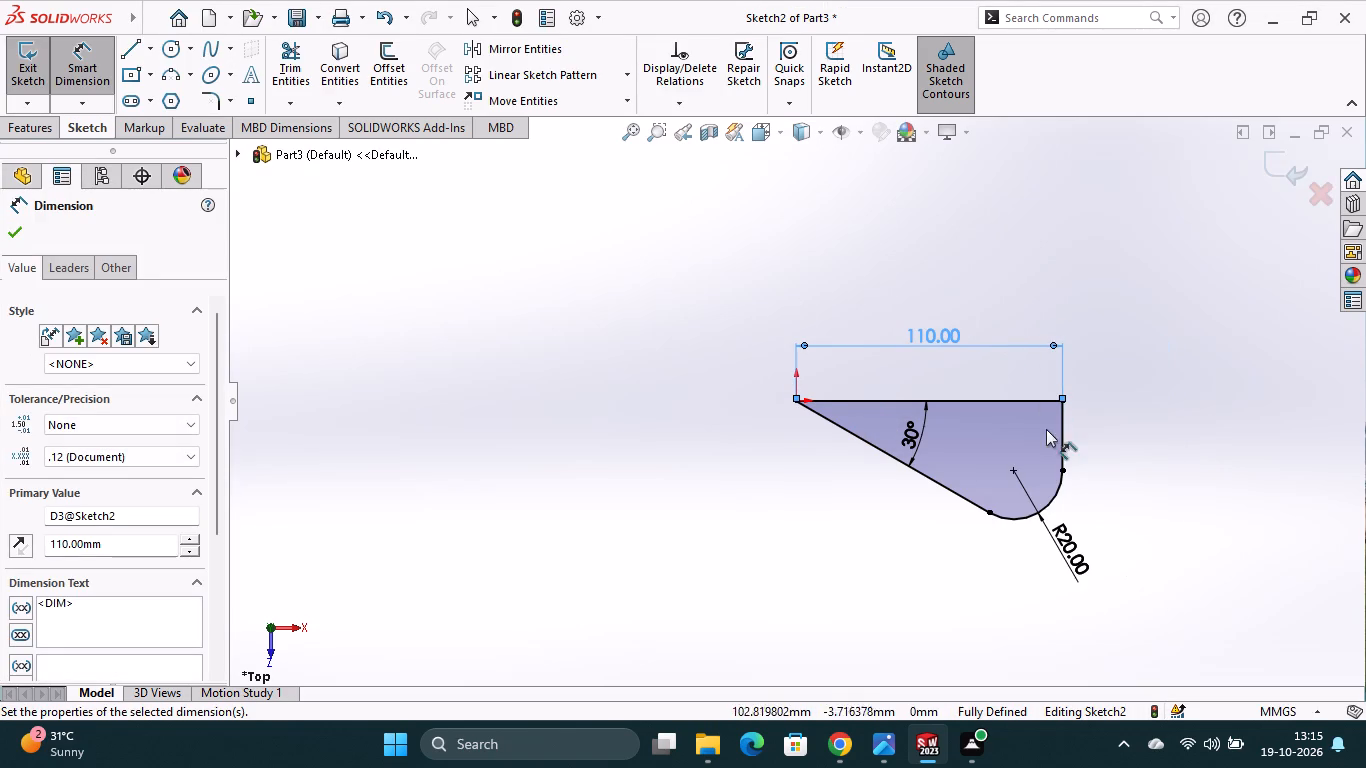
Draw a circle centred on the fillet arc's center point and dimension its diameter as 20 mm.
scroll(1046, 444, down, 5)
scroll(862, 479, up, 1)
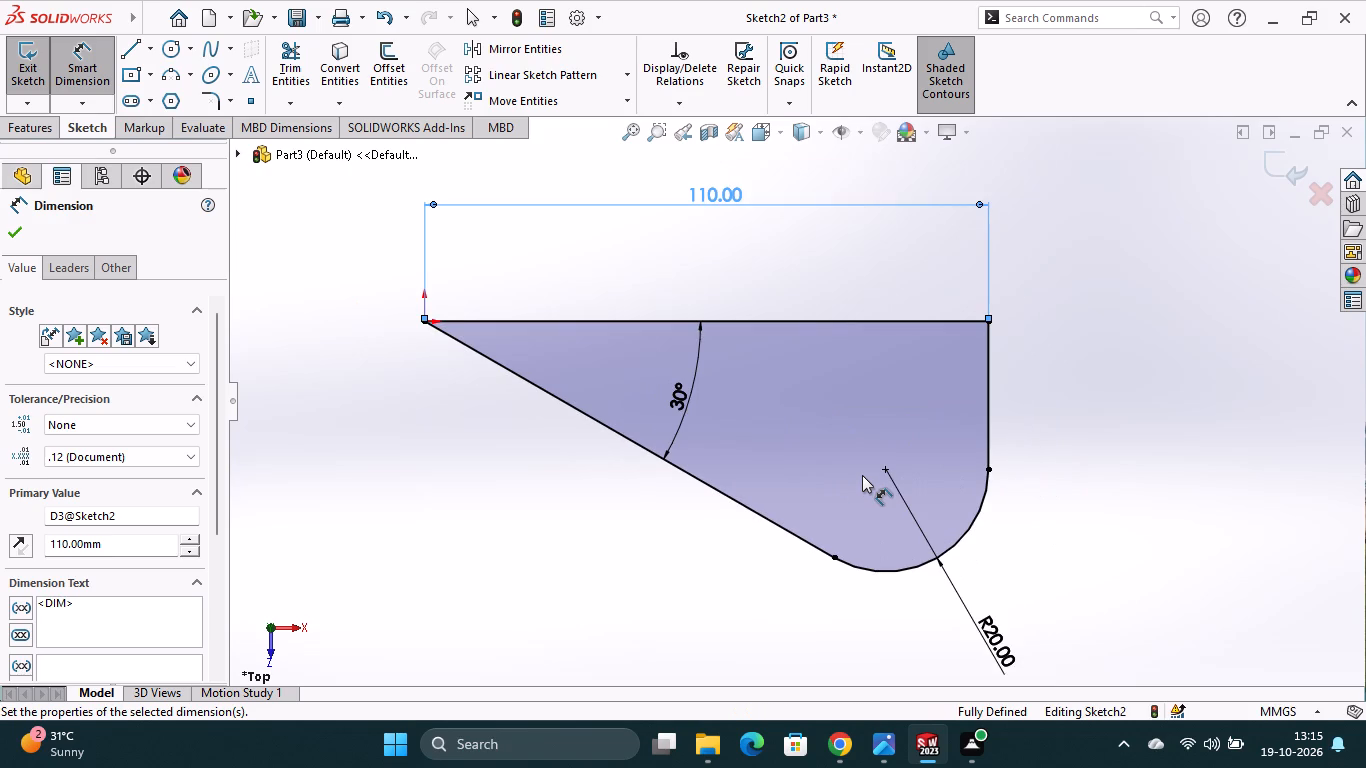
click(169, 49)
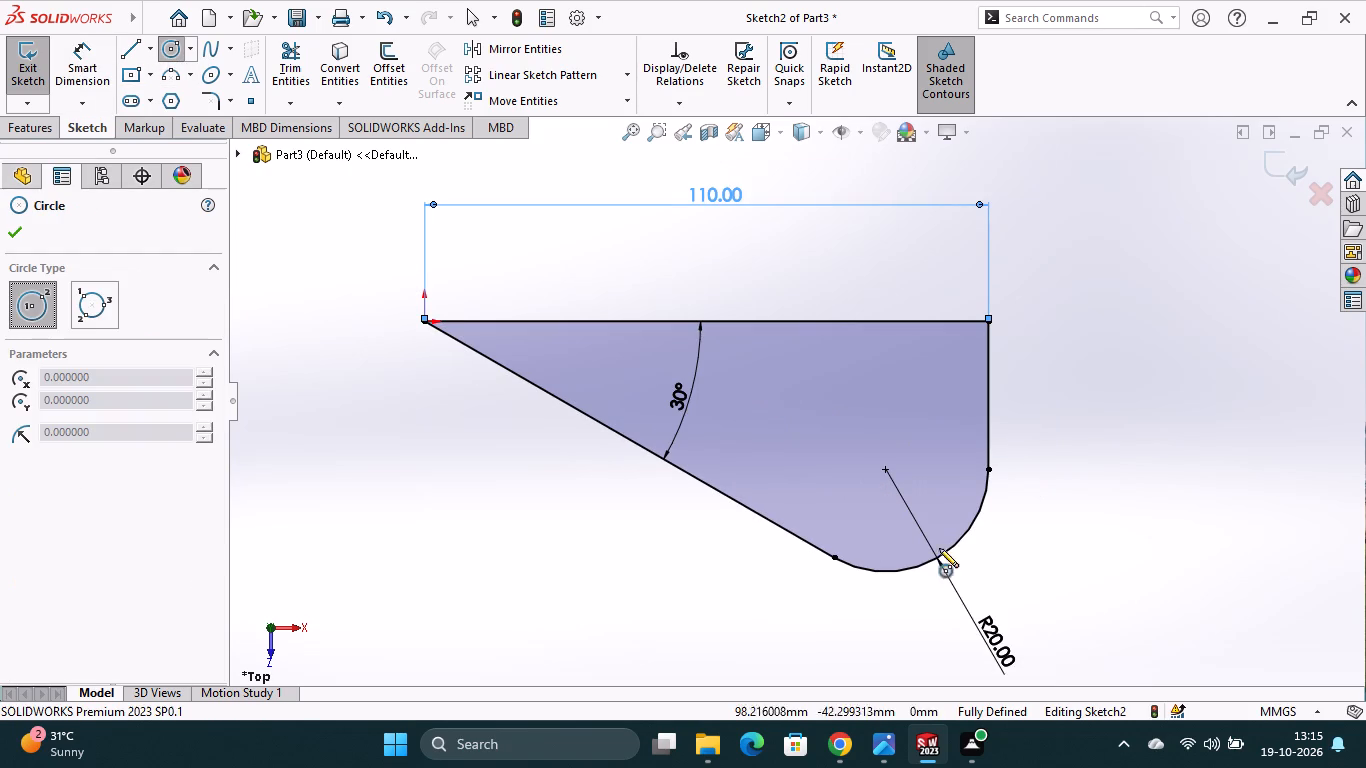
click(884, 467)
click(894, 524)
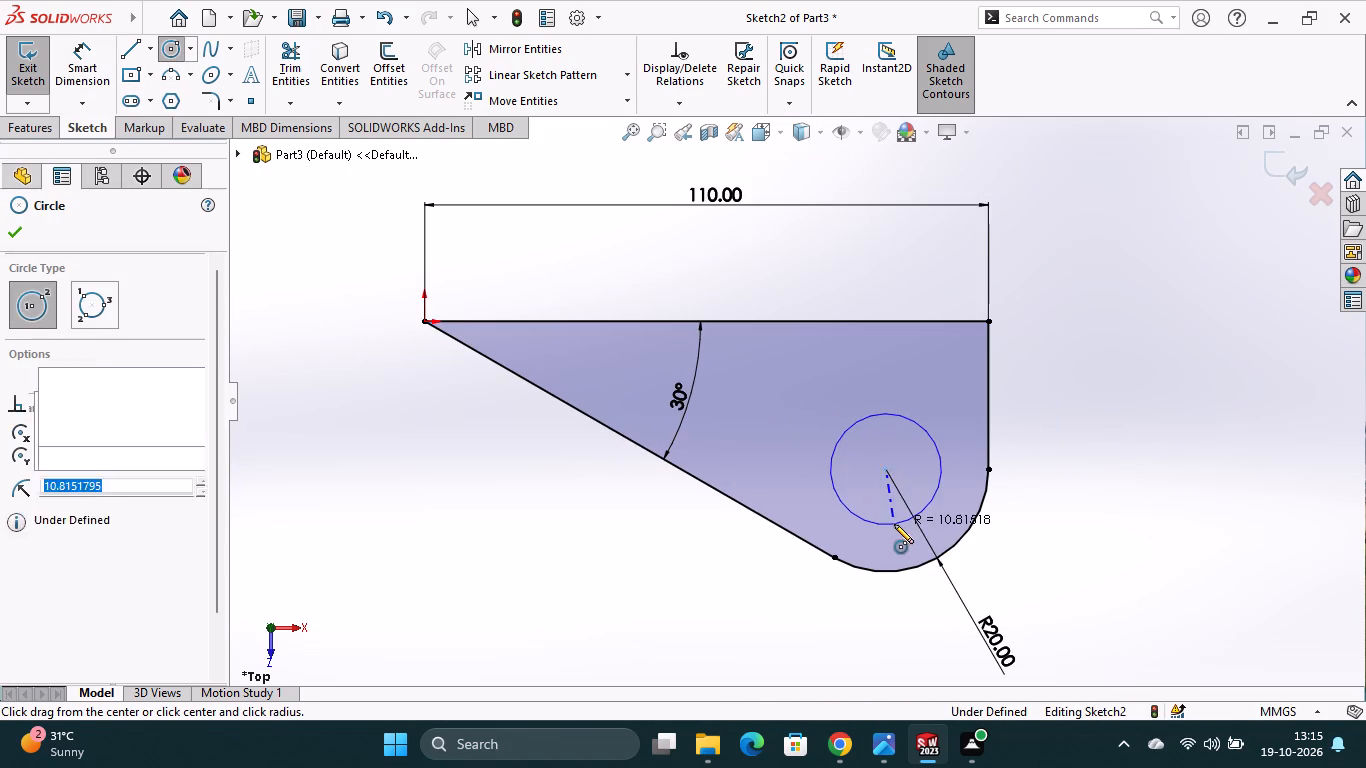
click(69, 53)
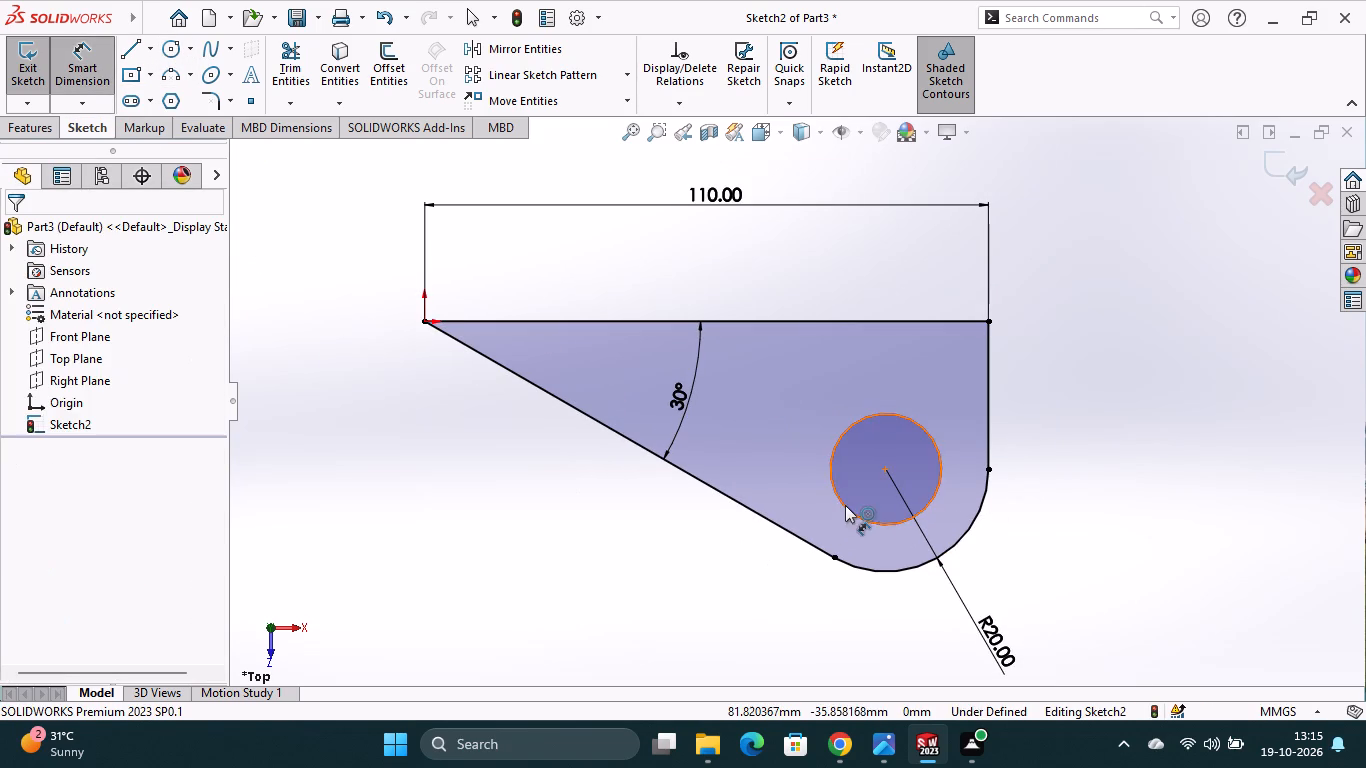
click(845, 505)
click(834, 526)
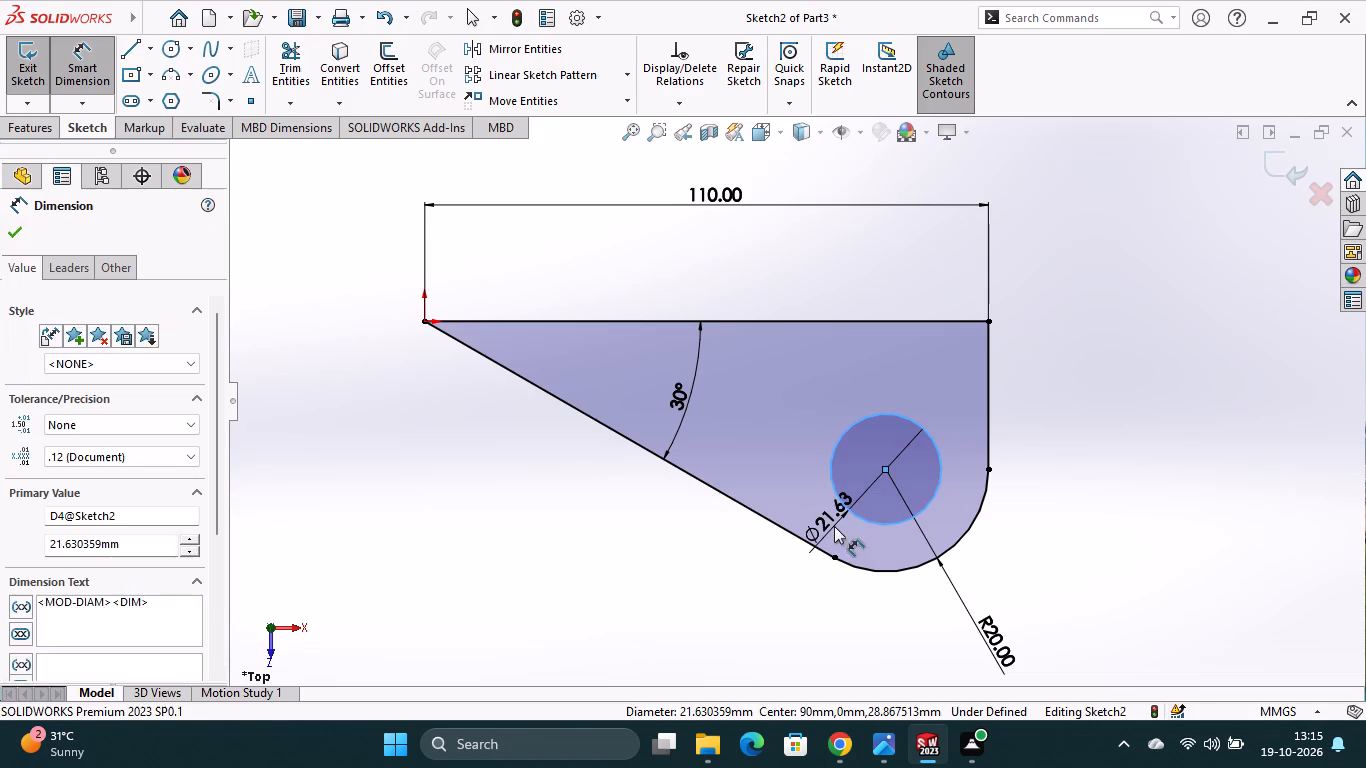
text(20)
key(Return)
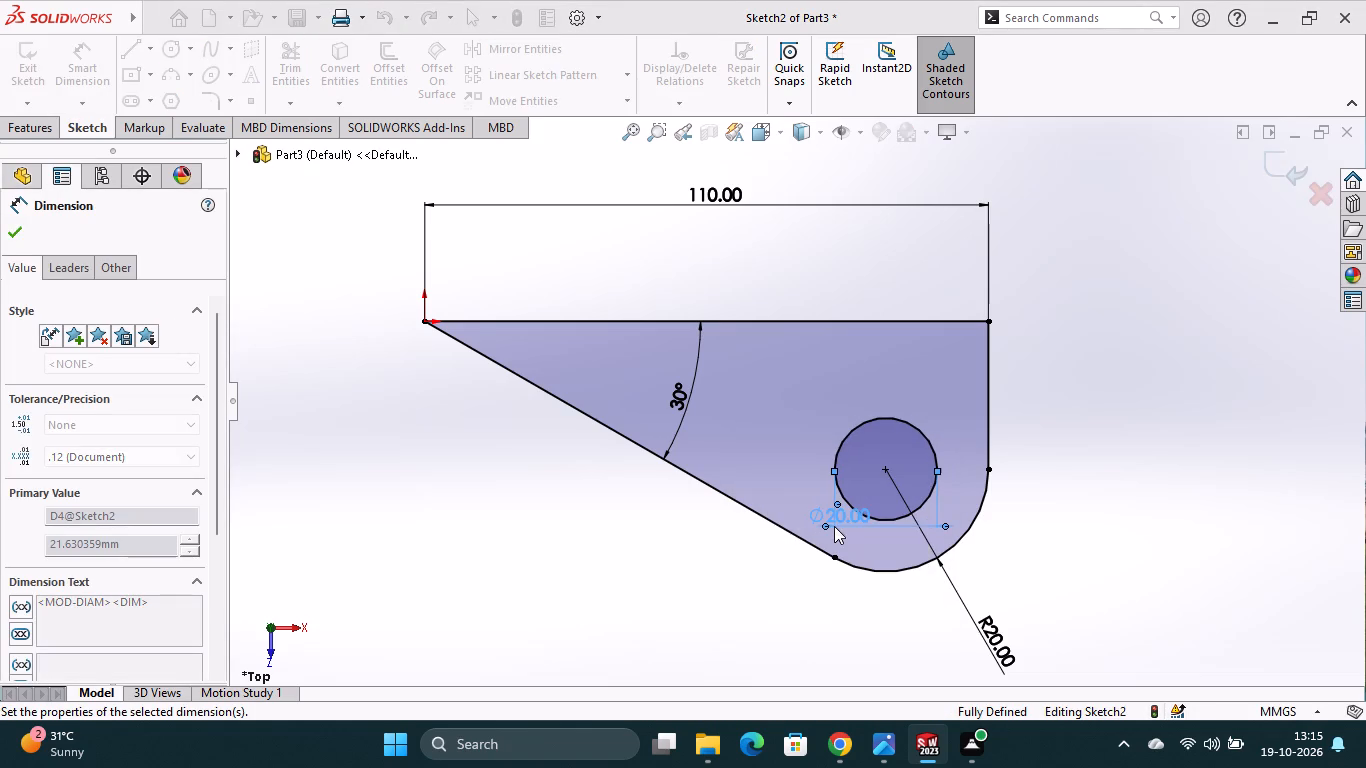
click(22, 235)
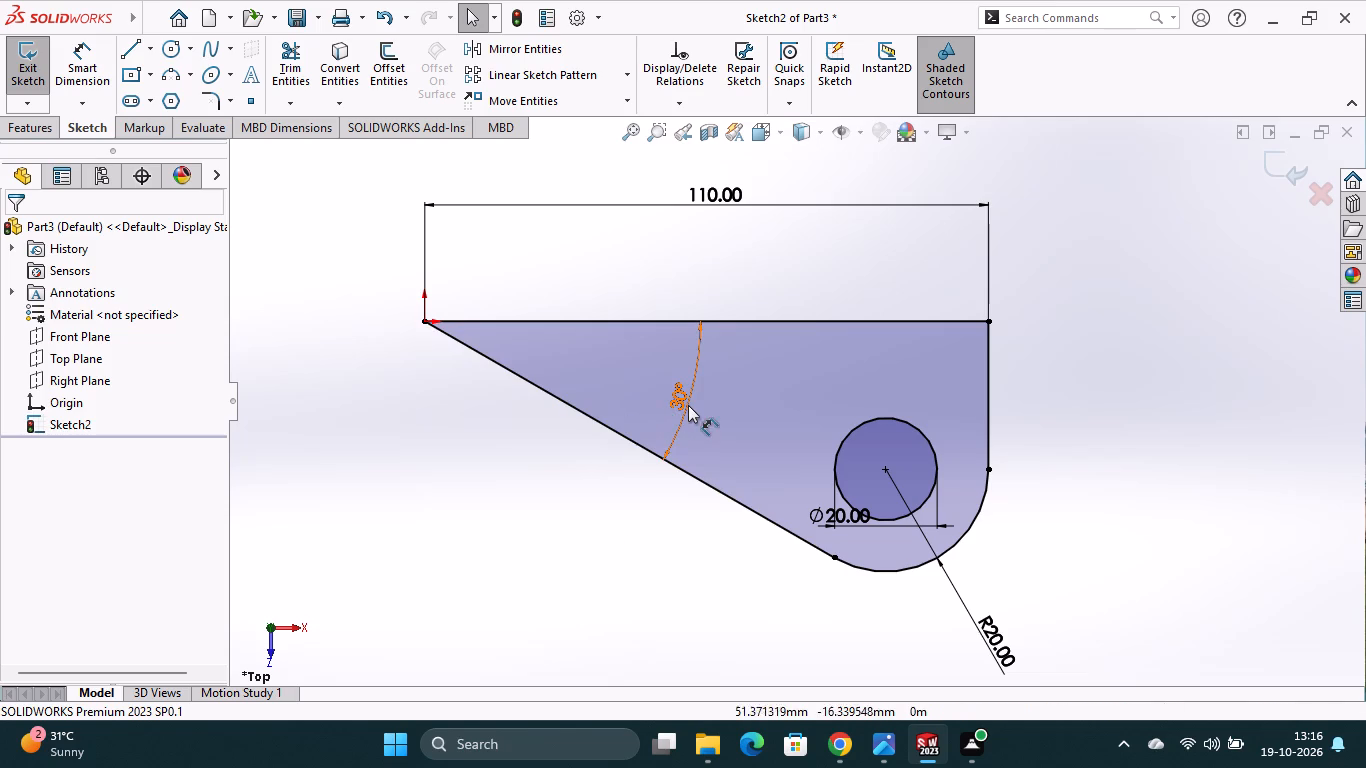
Move the 30° angle dimension closer to the profile's vertex at the origin.
drag(679, 403, 494, 345)
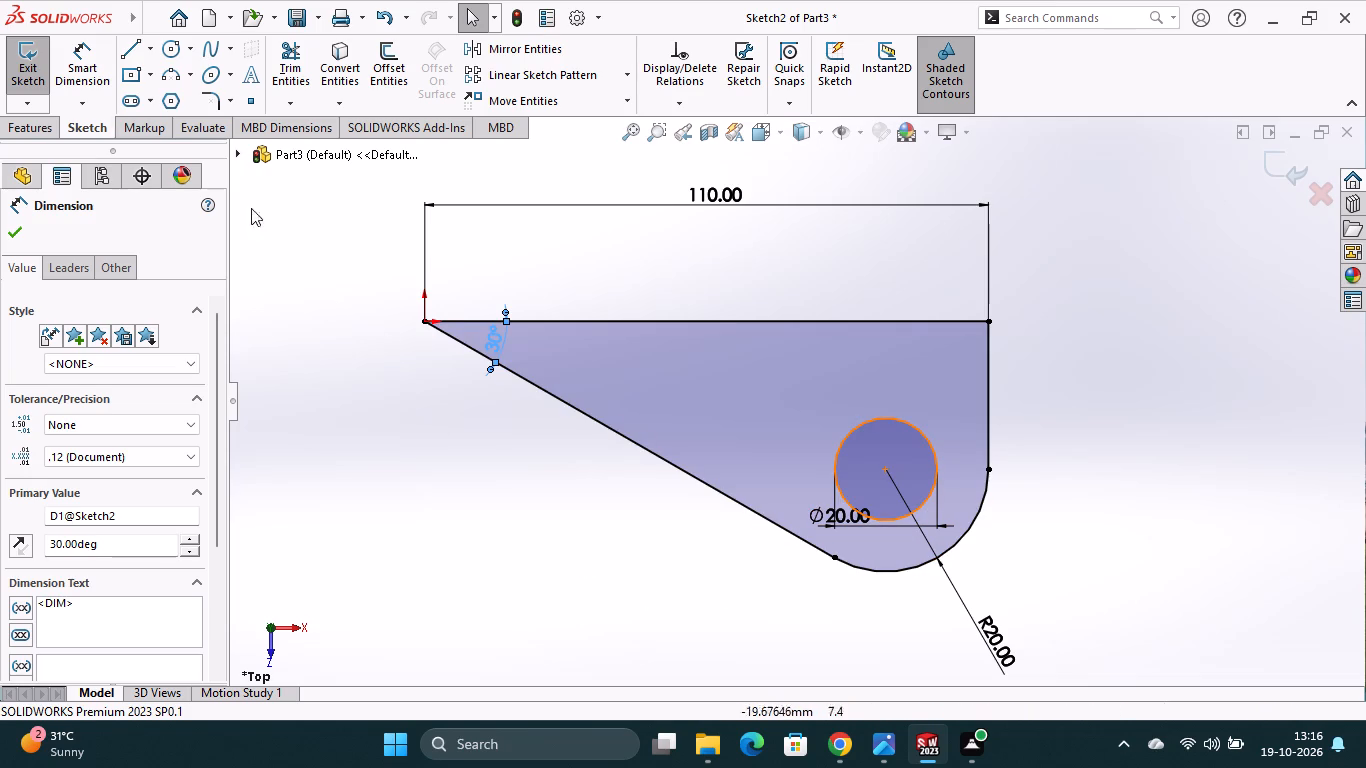
click(19, 225)
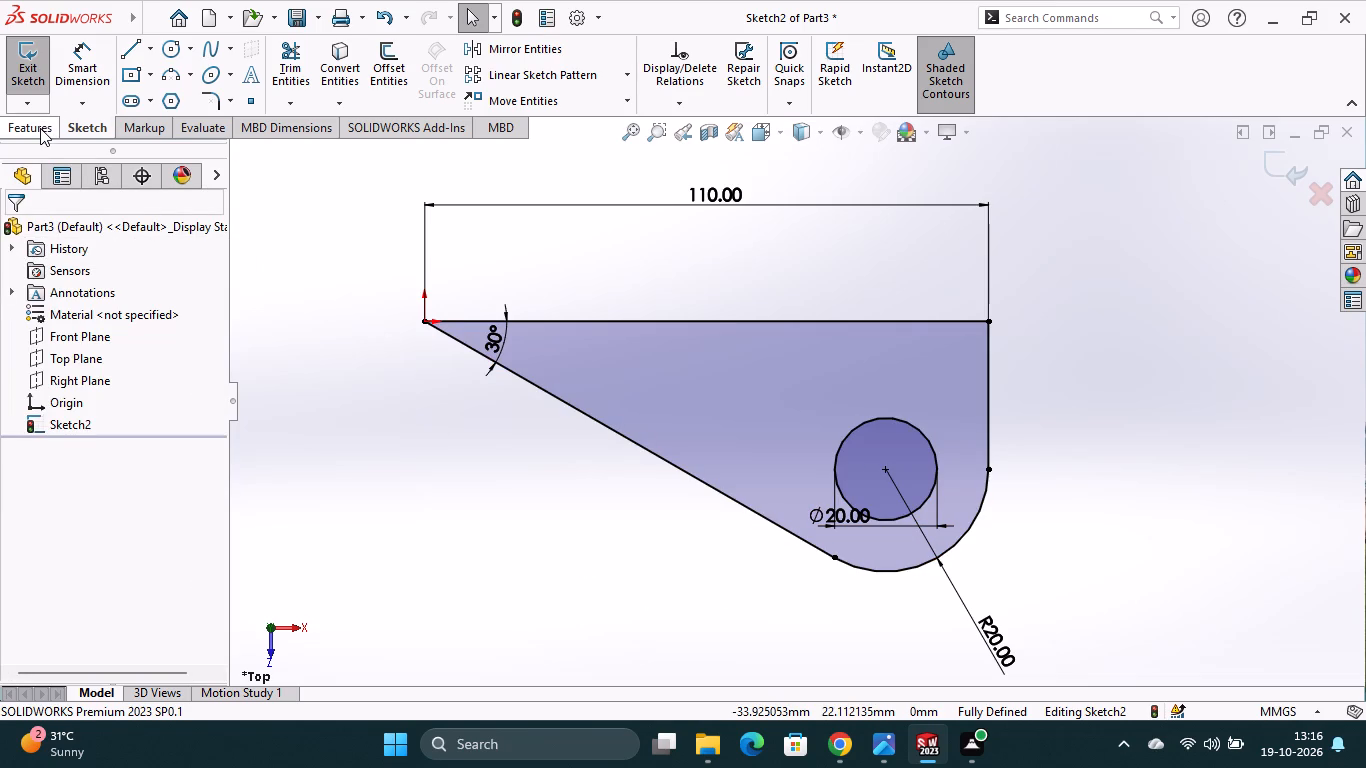
Extrude the holed triangular profile to a blind depth of 20 mm in the reversed direction, below the sketch plane.
click(40, 128)
click(55, 94)
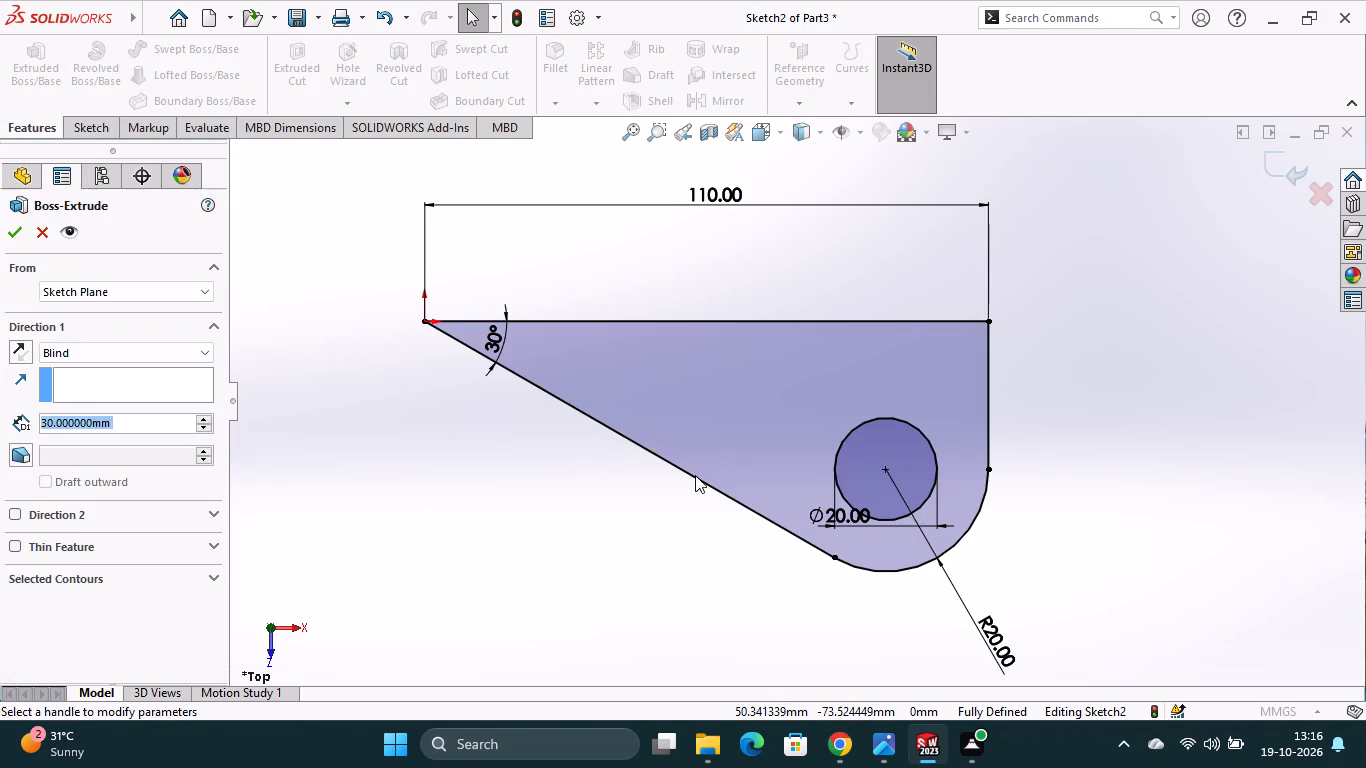
click(24, 358)
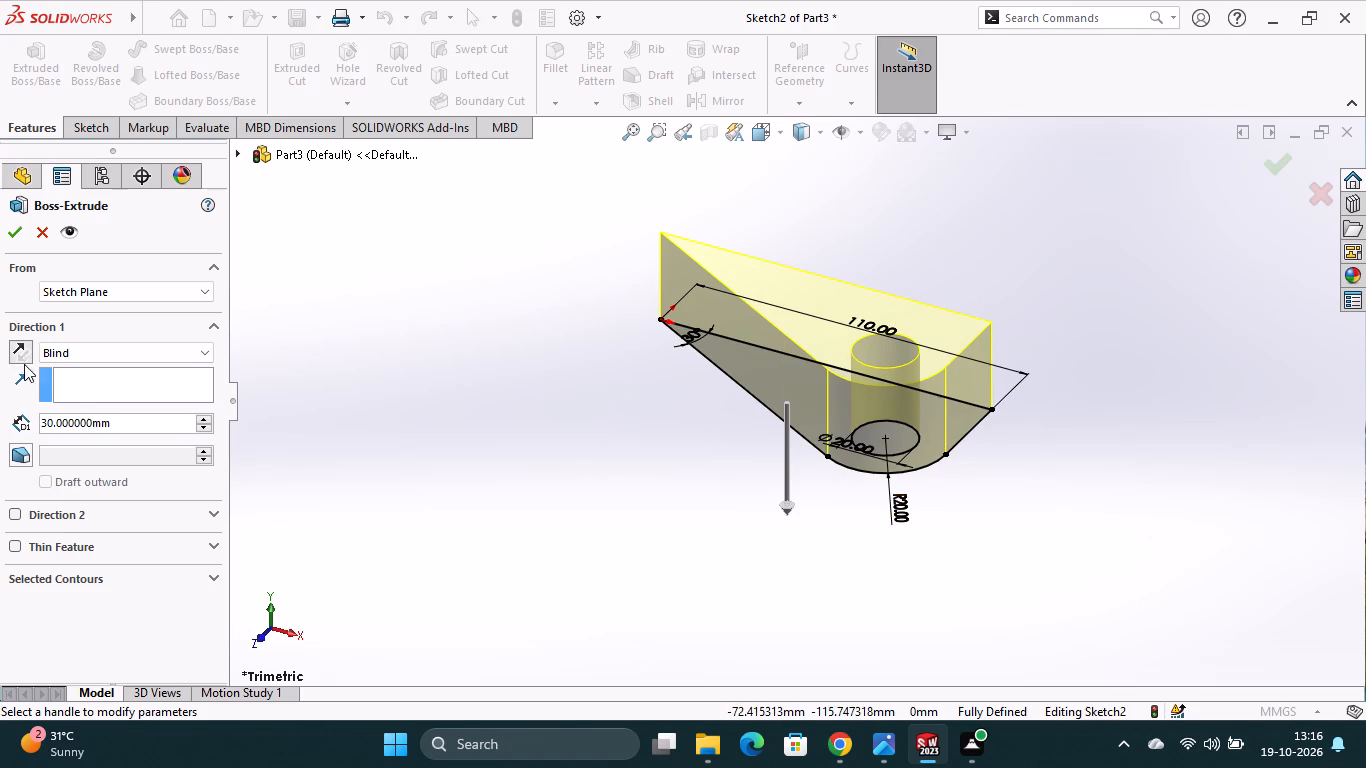
drag(110, 423, 39, 421)
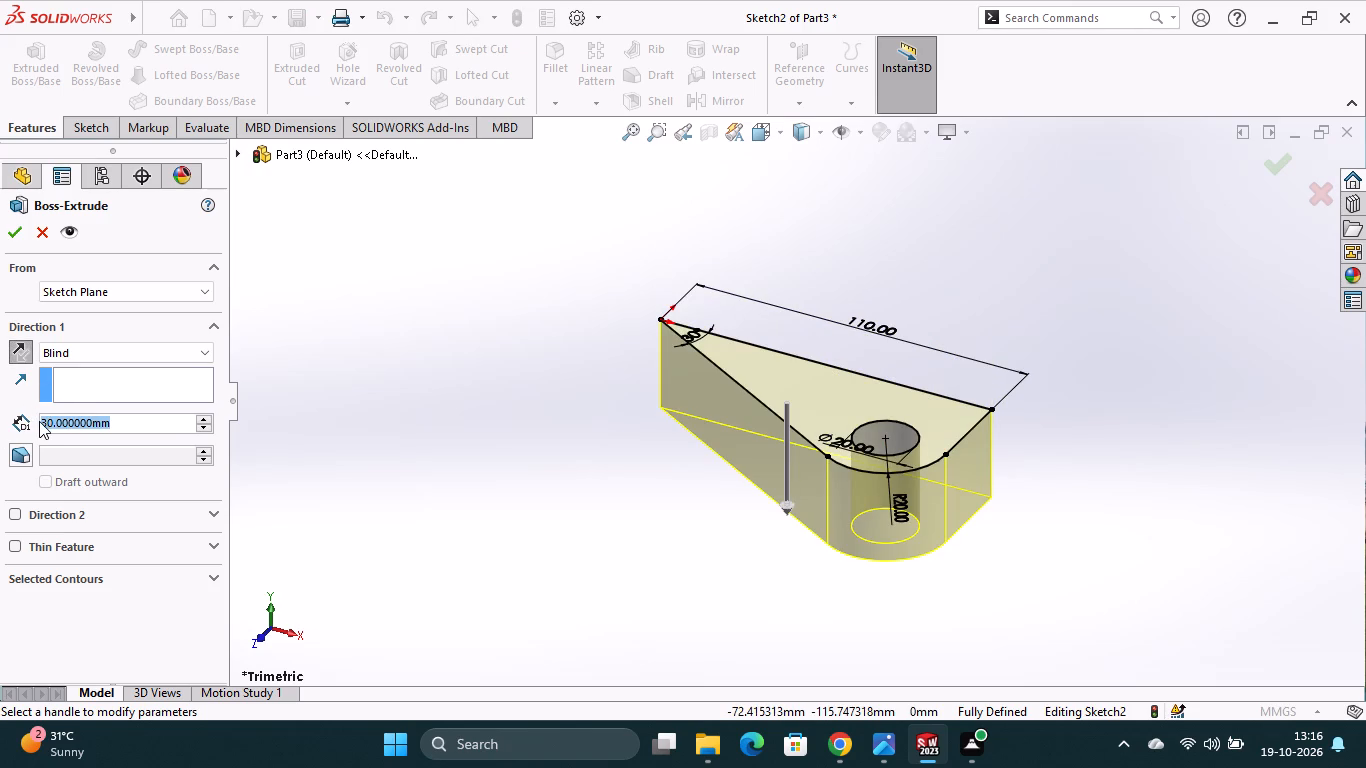
text(20)
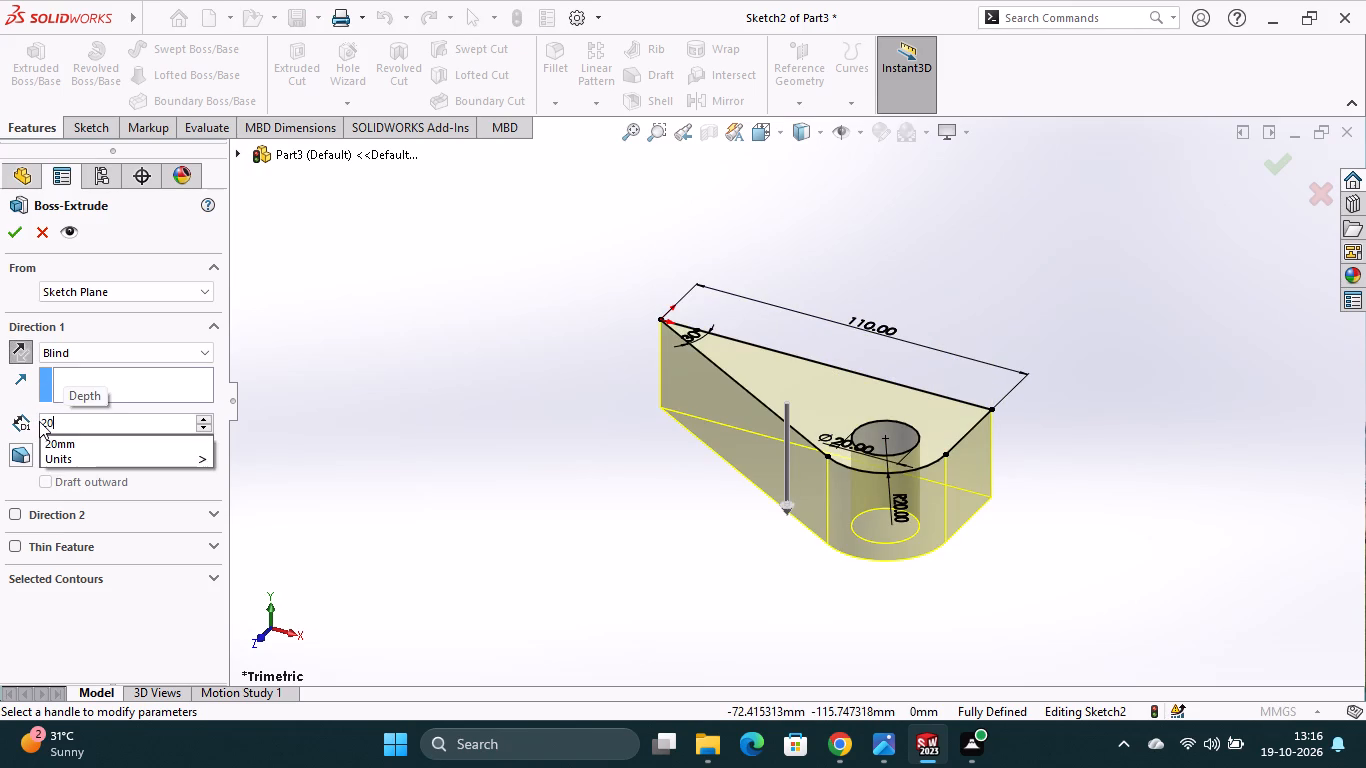
key(Return)
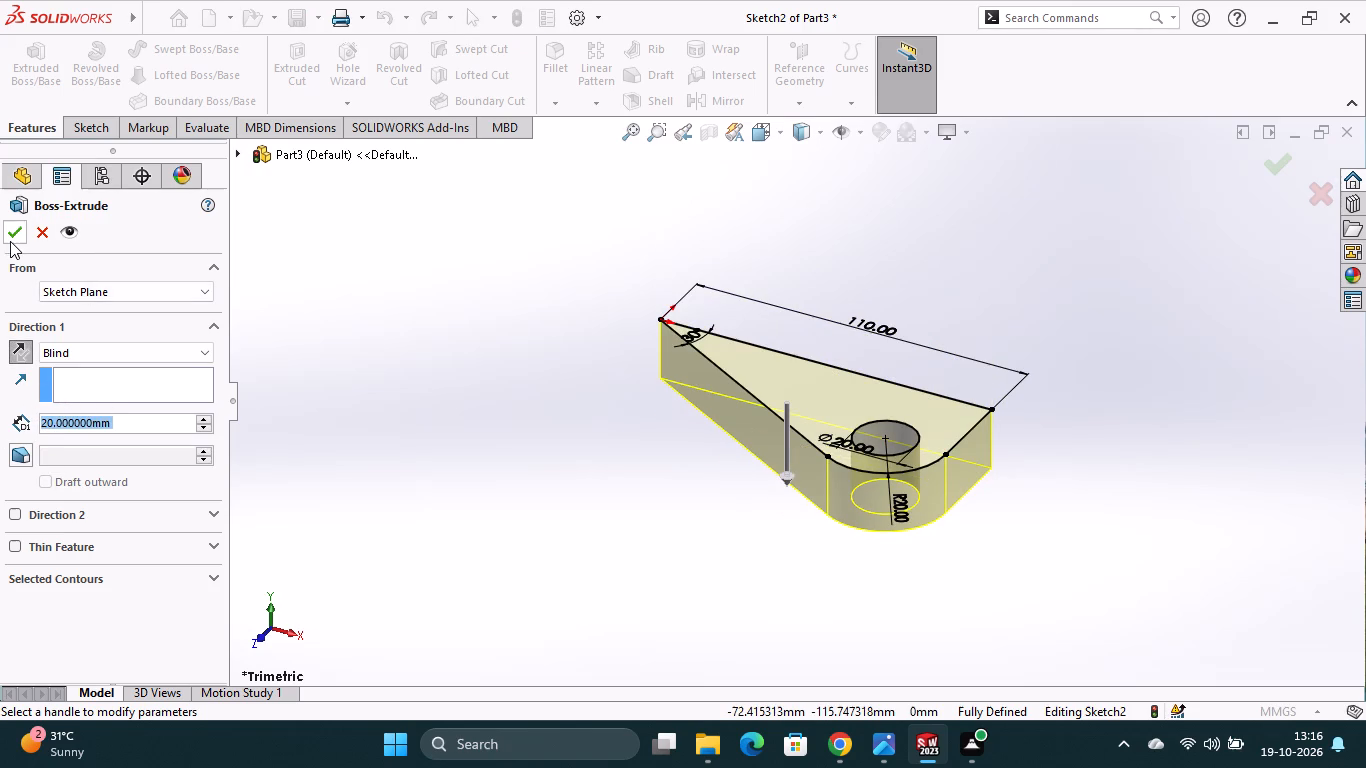
click(11, 240)
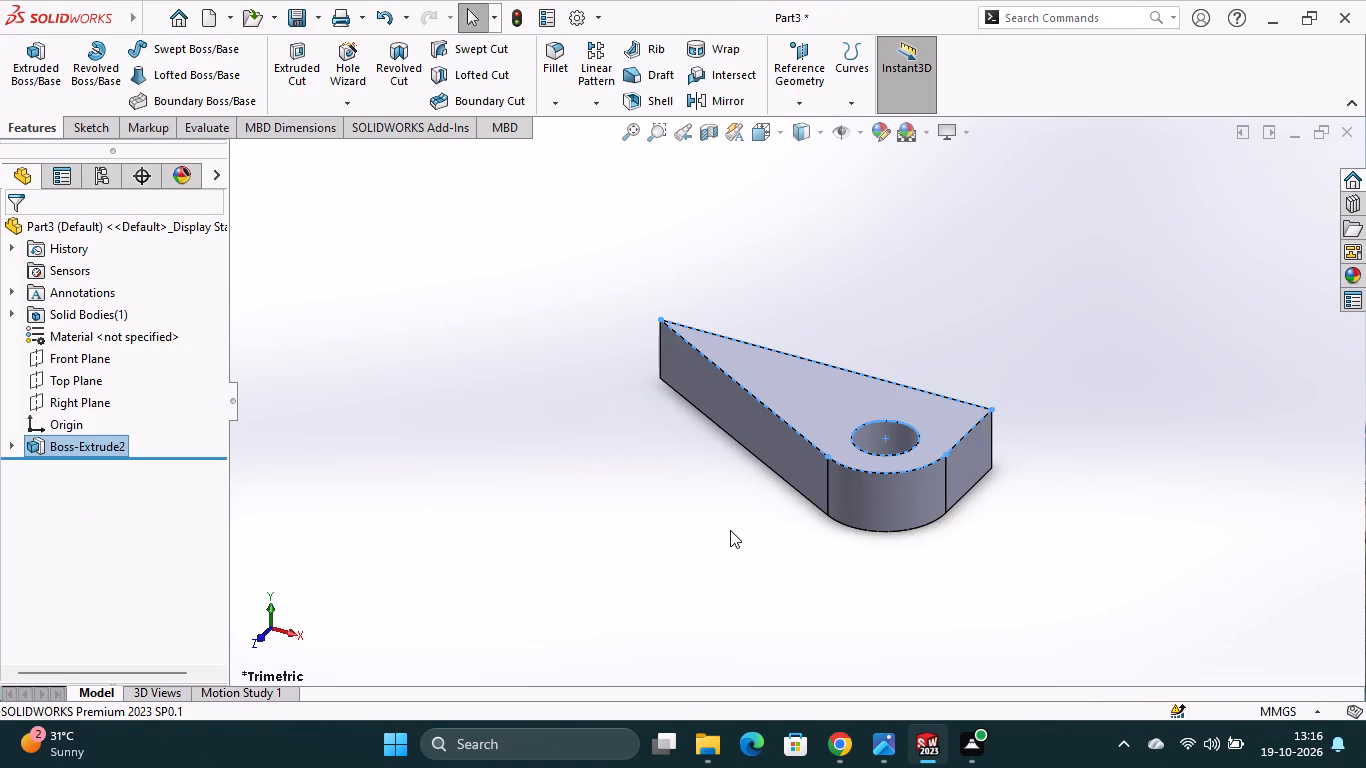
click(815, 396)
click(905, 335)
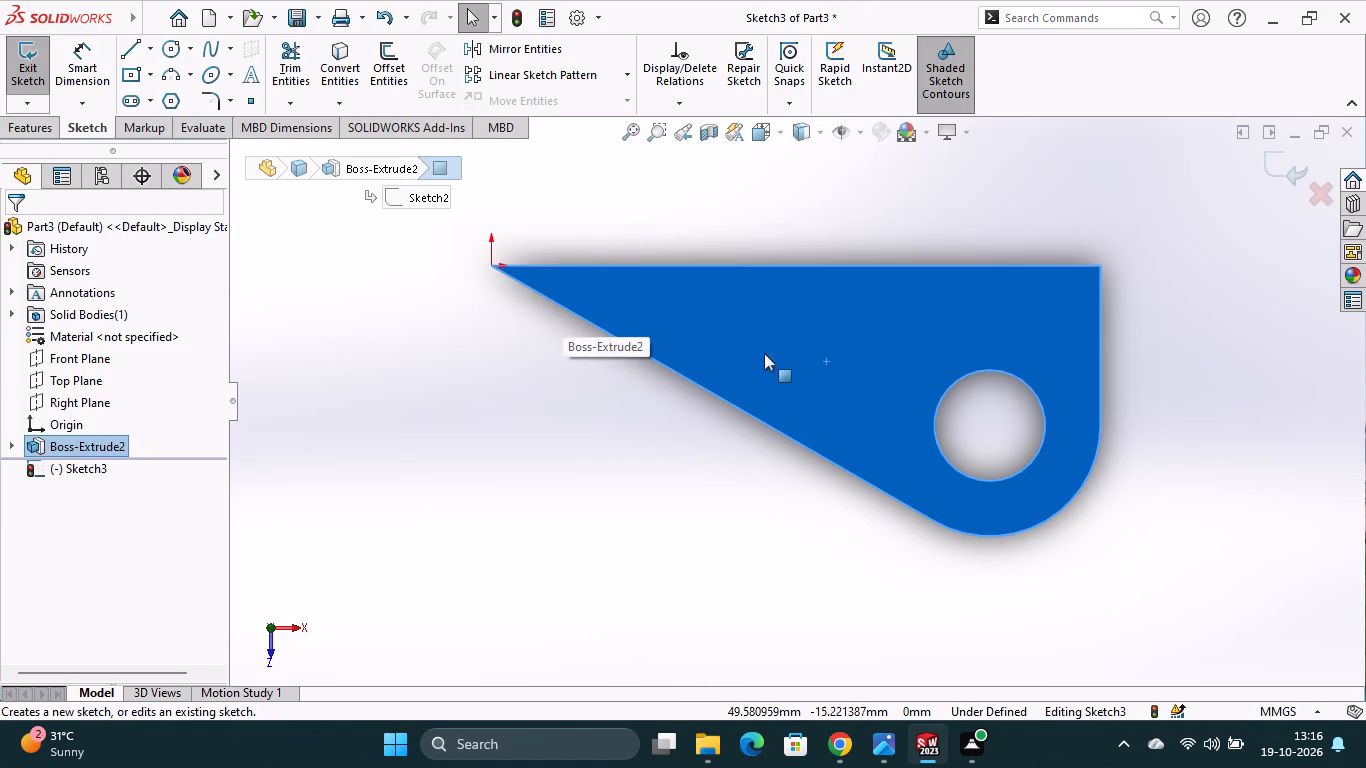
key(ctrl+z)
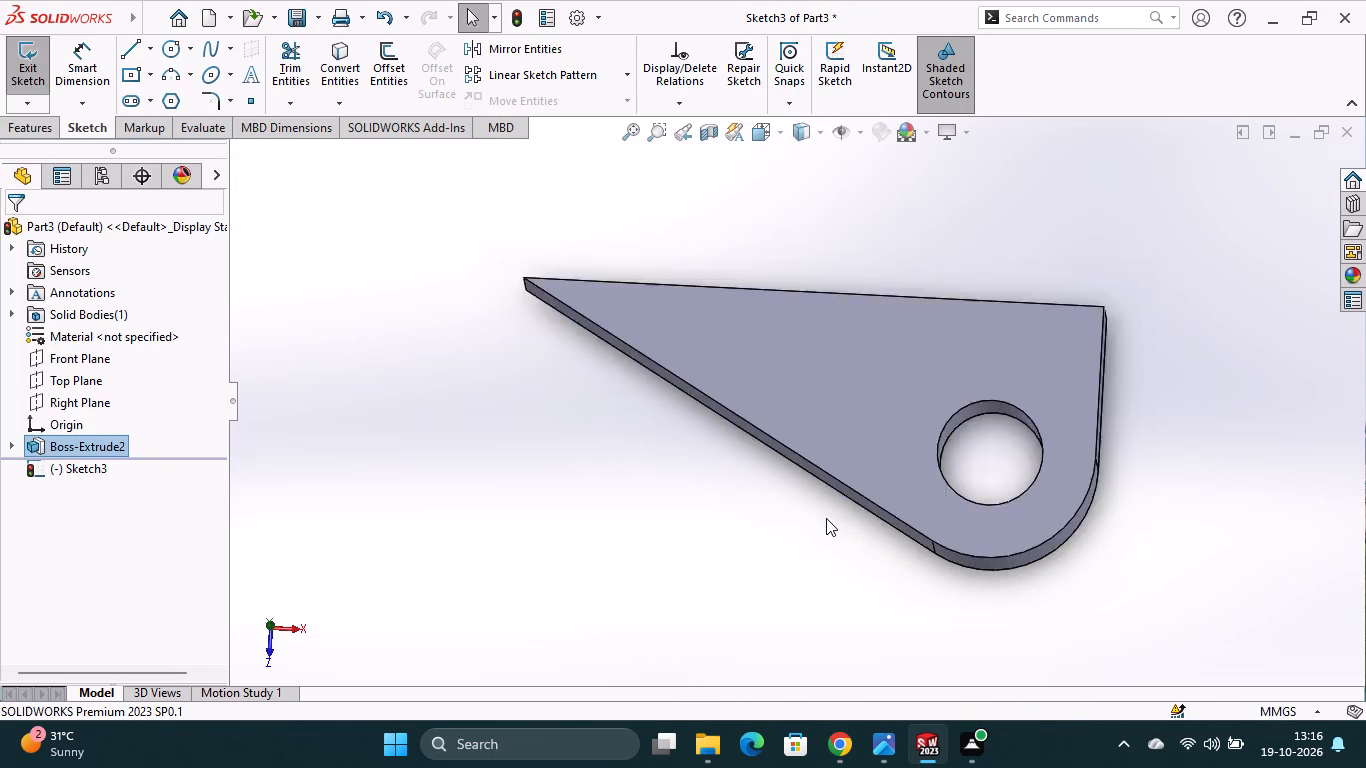
Start a new sketch on the long rectangular side face along the profile's 110 mm straight edge.
middle_drag(1031, 525, 844, 512)
scroll(843, 512, down, 1)
scroll(849, 500, up, 1)
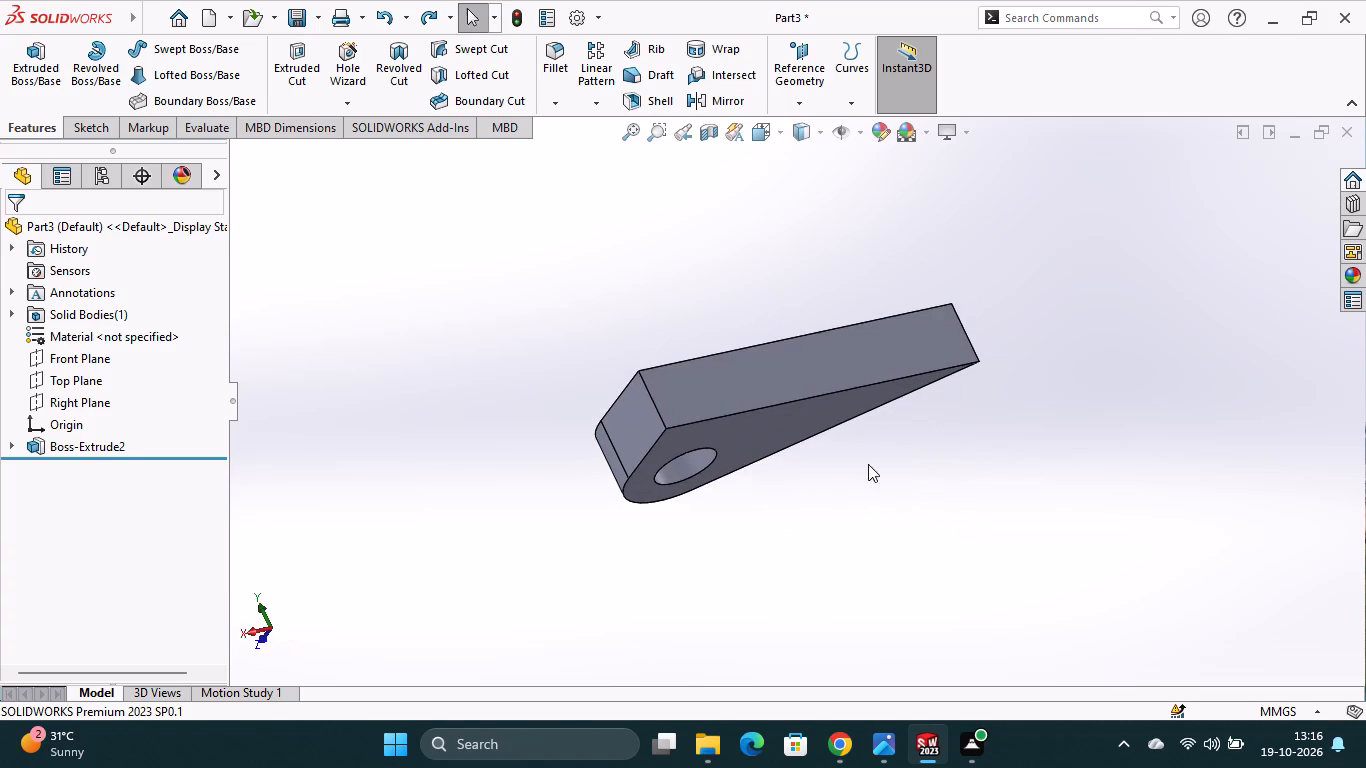
click(854, 368)
click(938, 314)
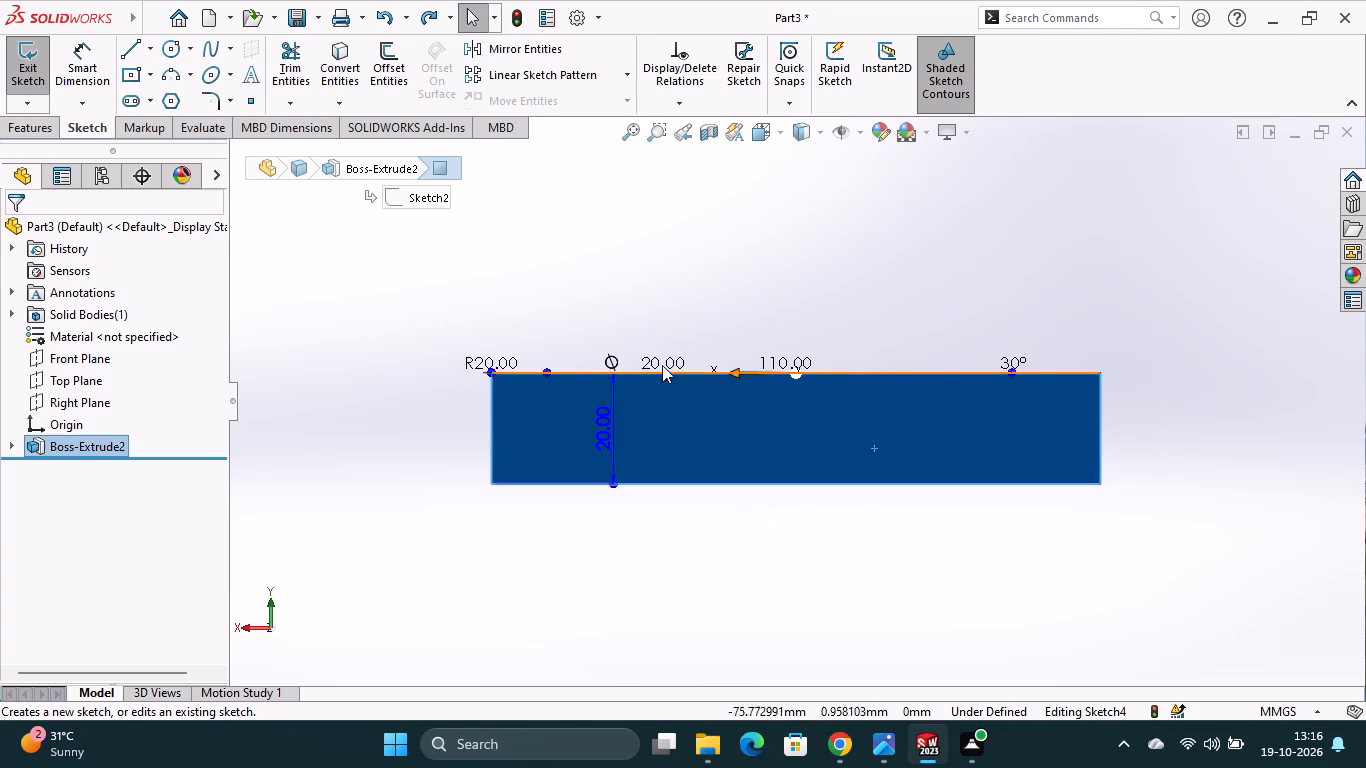
Draw a vertical centerline about 65 mm long upward from the midpoint of the face's top edge.
scroll(760, 240, up, 1)
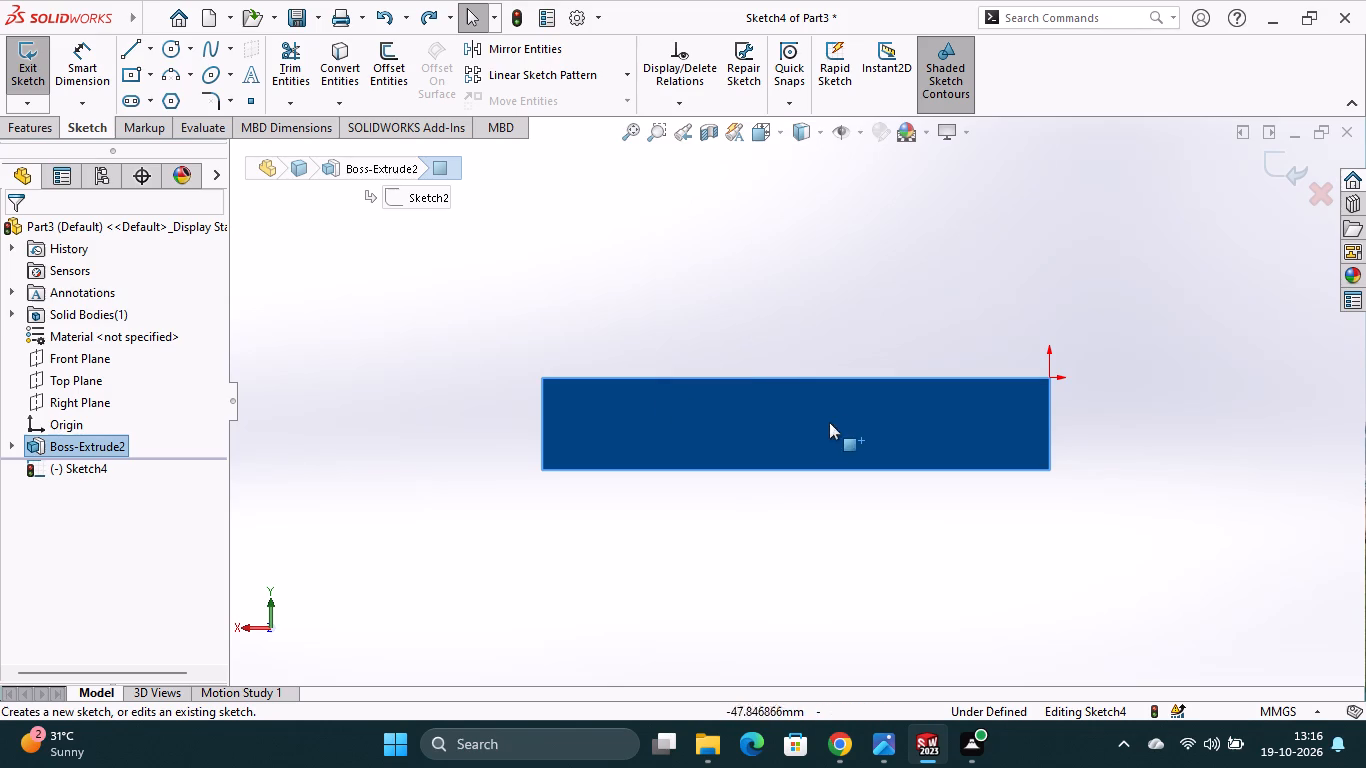
click(155, 57)
click(153, 95)
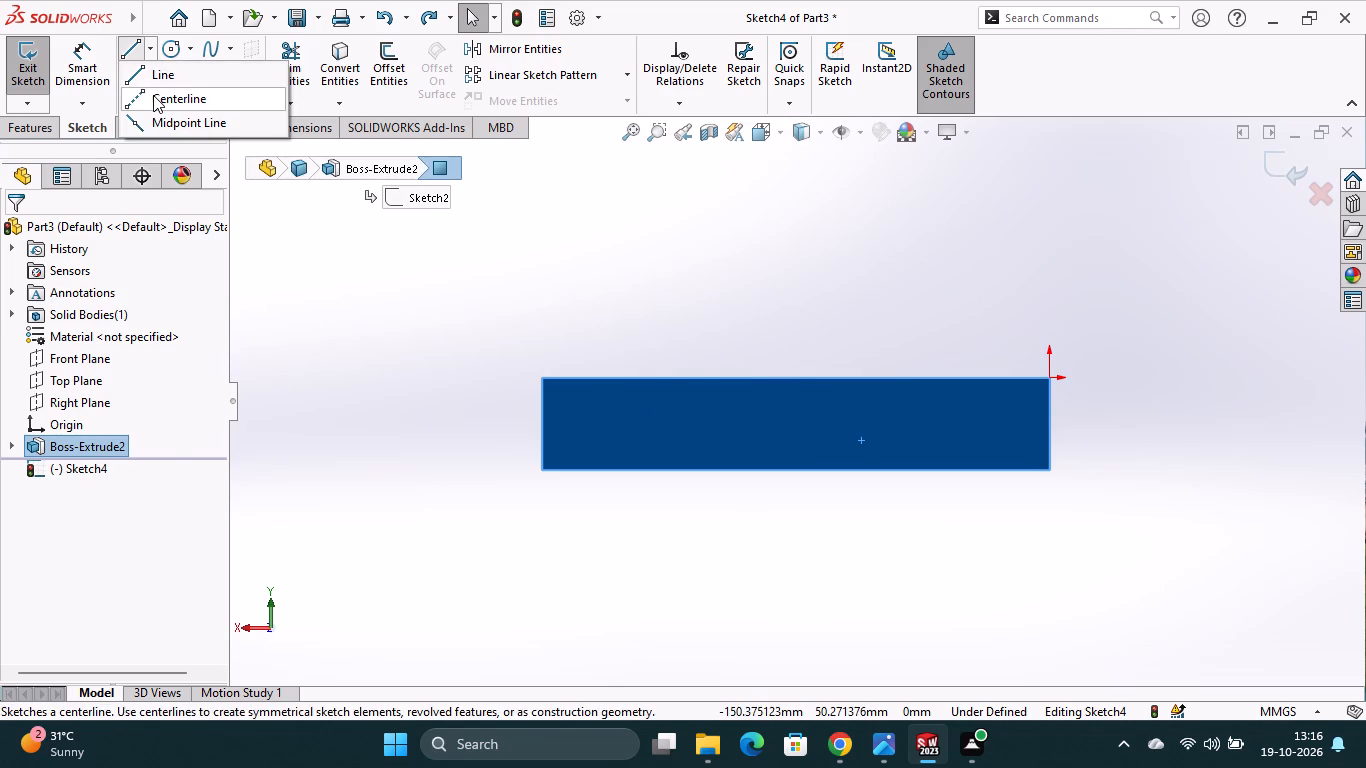
click(795, 377)
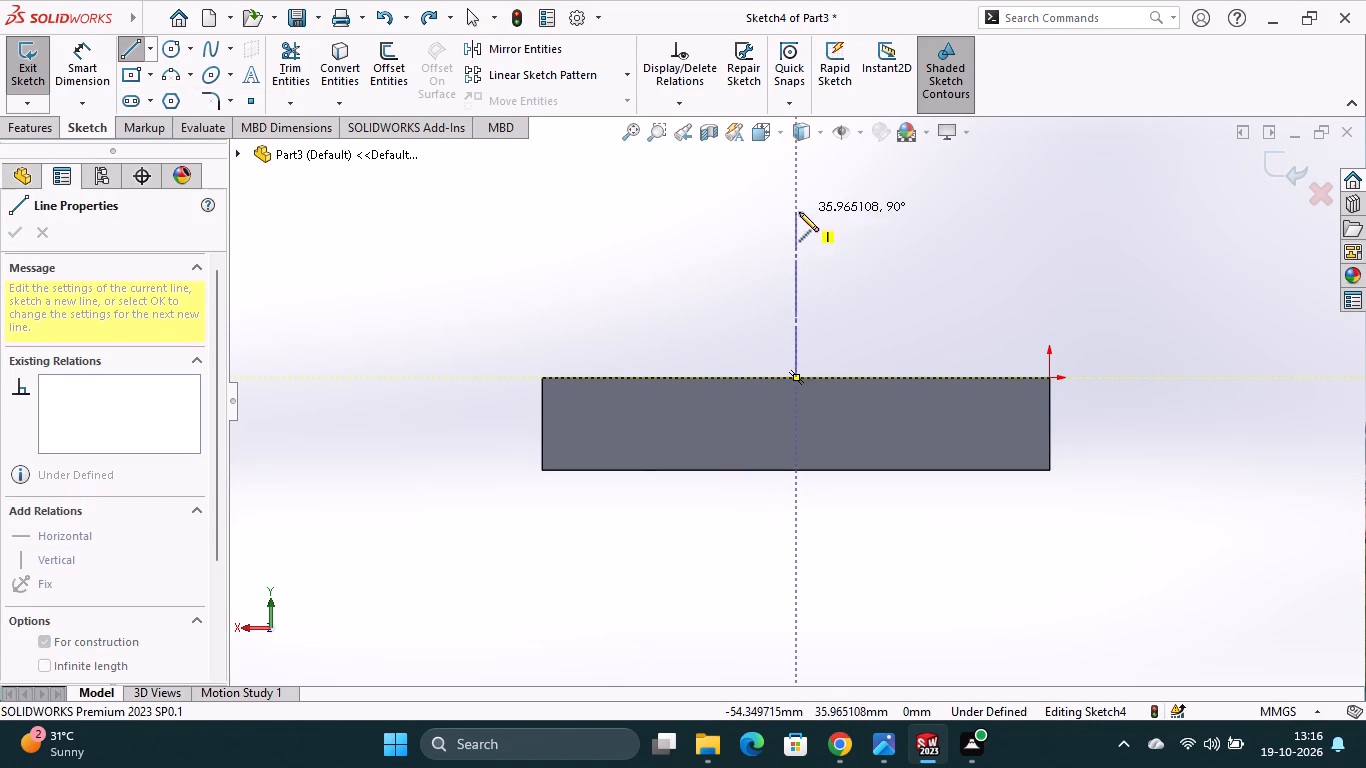
scroll(800, 195, up, 2)
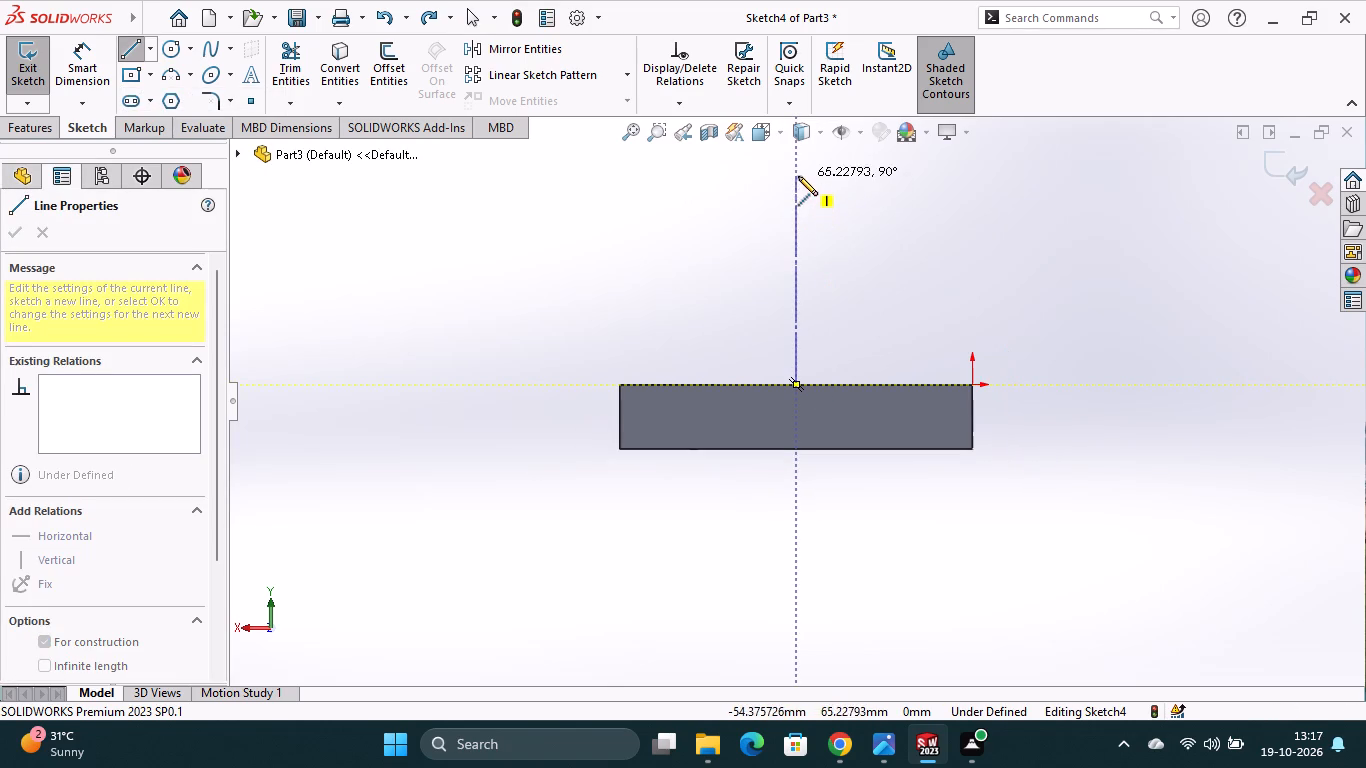
click(798, 176)
key(Escape)
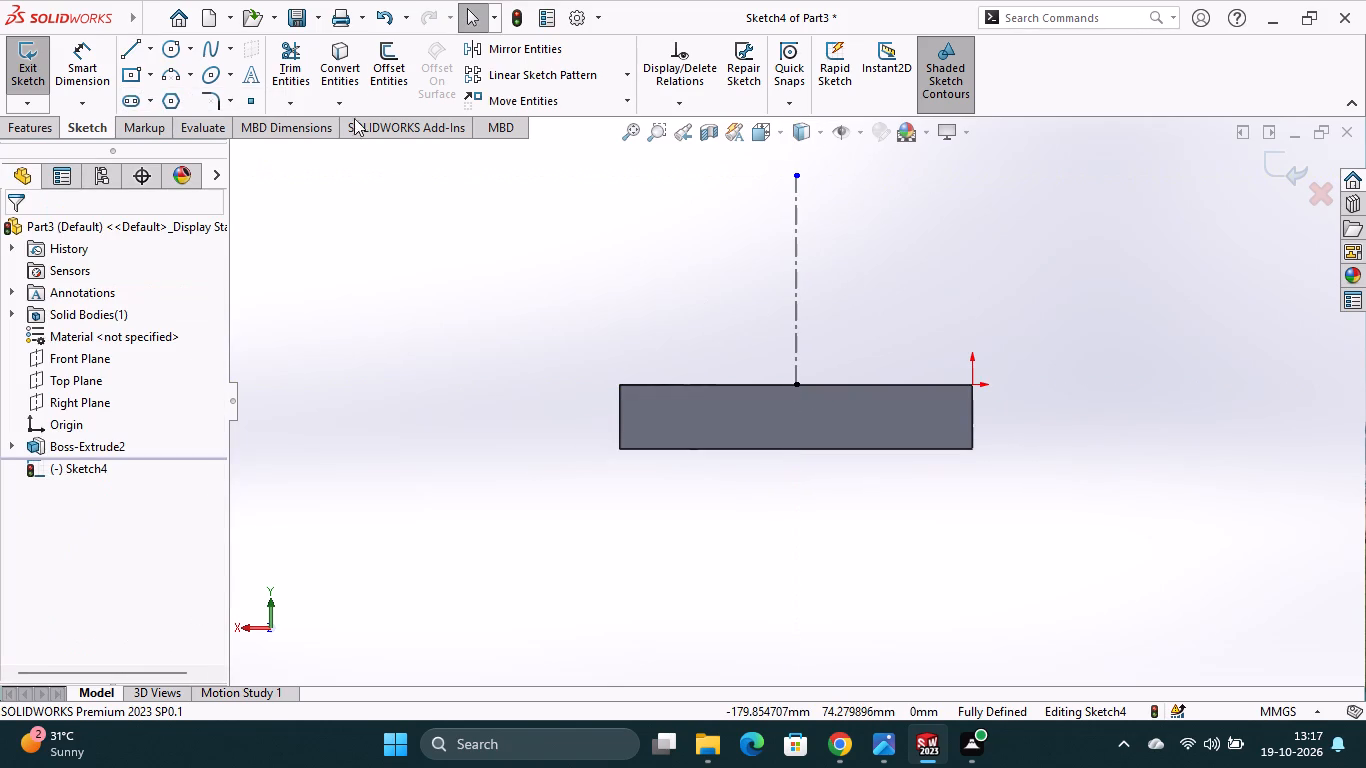
Draw a horizontal centerline about 110 mm long above the face's top edge, spanning its width and crossing the vertical centerline.
click(149, 54)
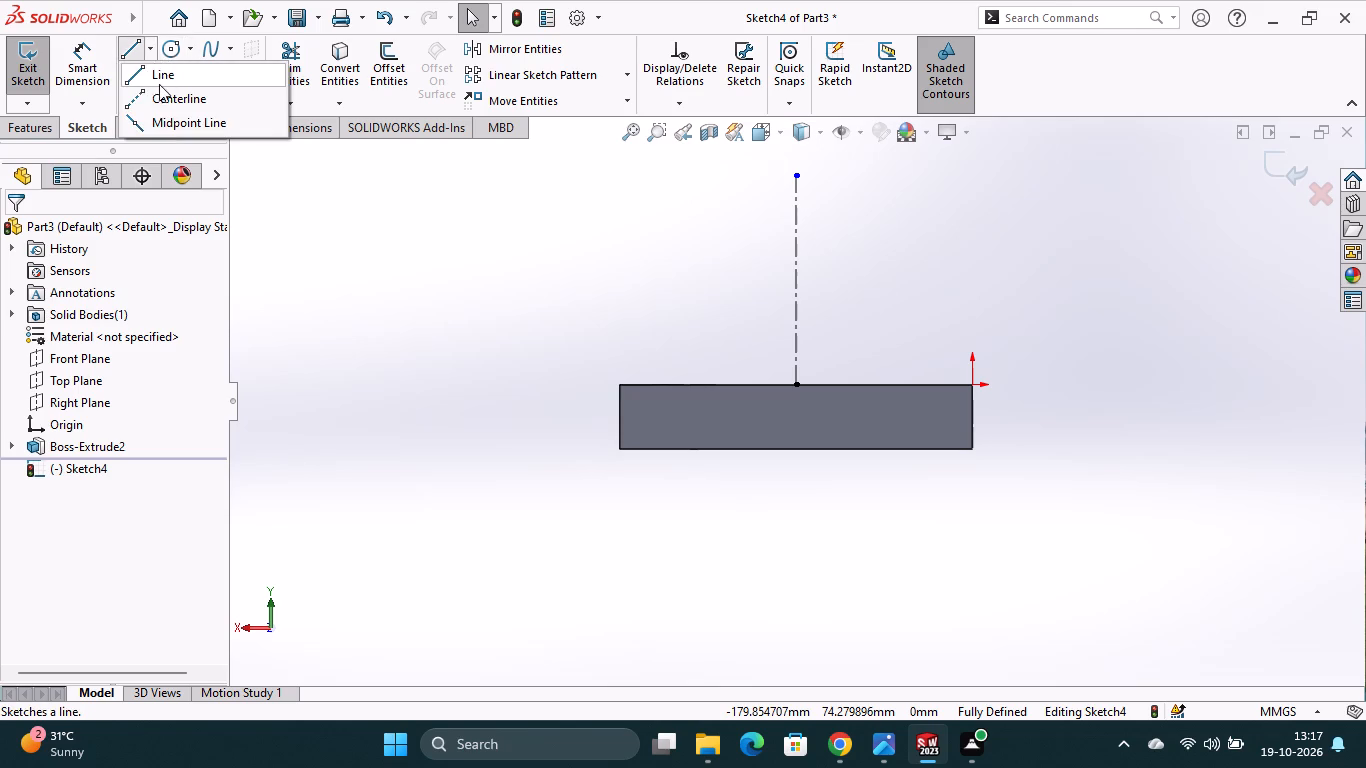
click(159, 97)
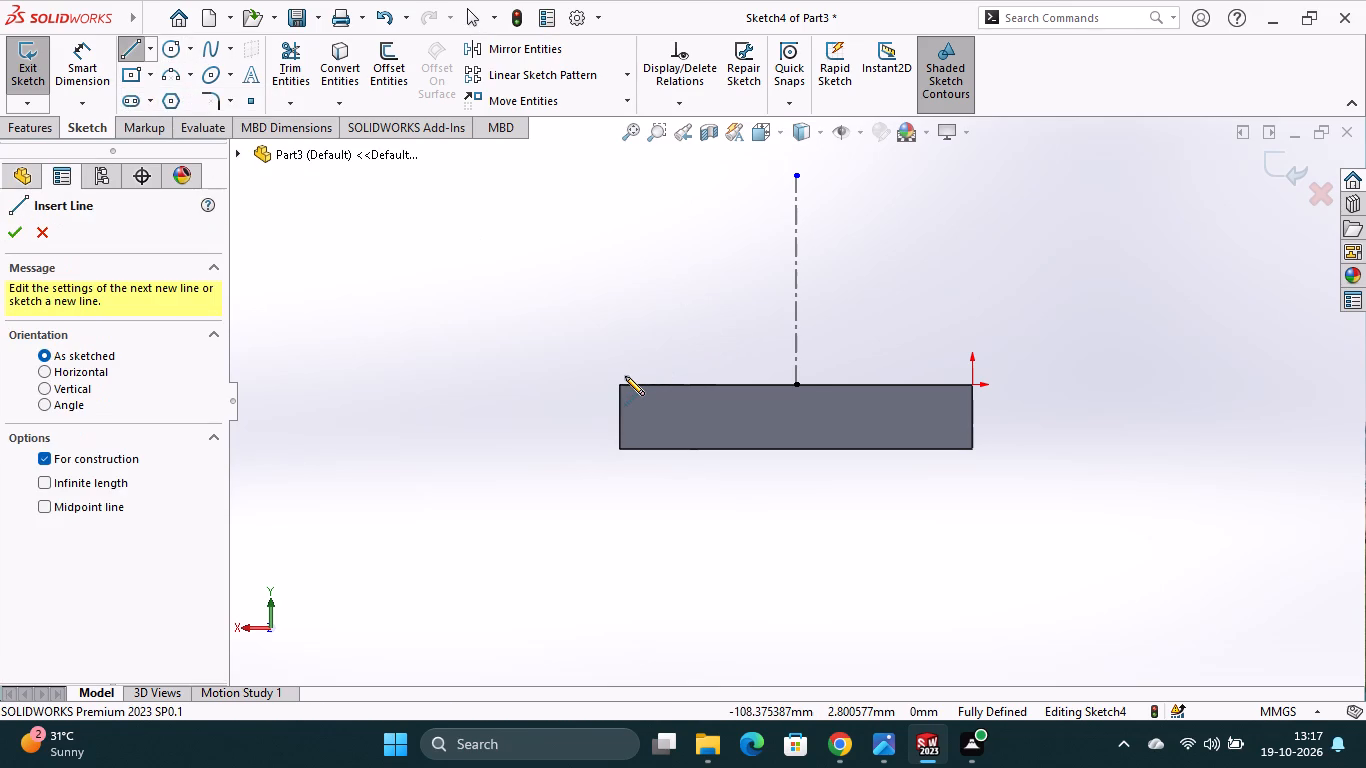
click(620, 337)
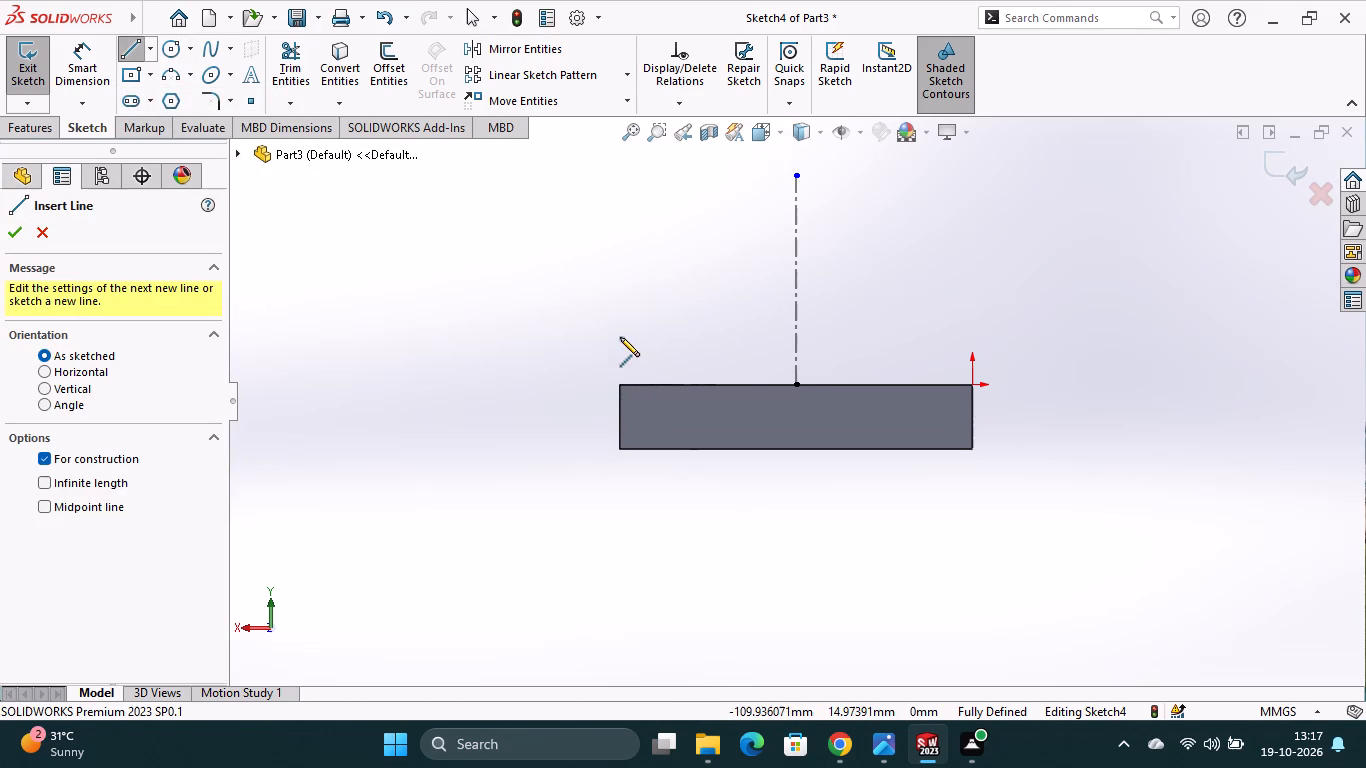
click(971, 332)
key(Escape)
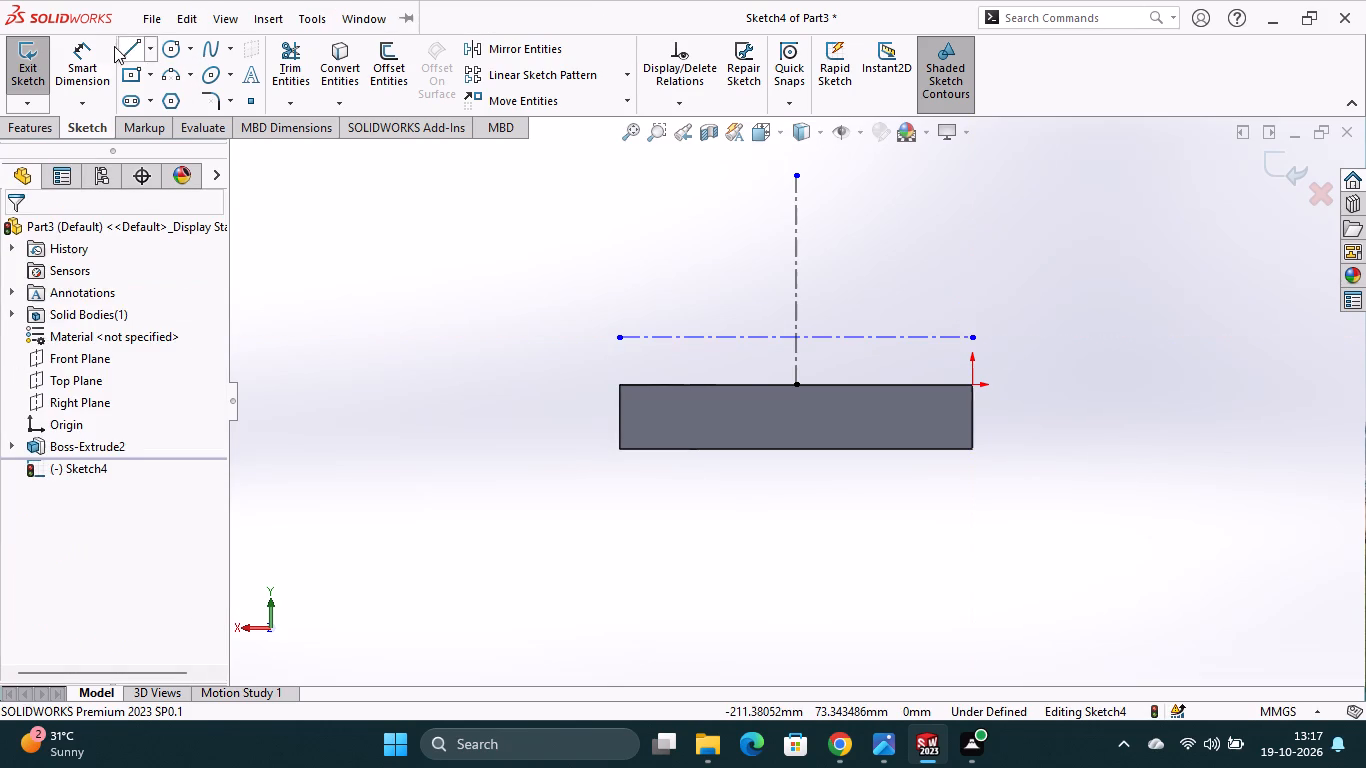
Dimension the distance between the face's top edge and the horizontal centerline as 15 mm.
click(102, 59)
click(656, 384)
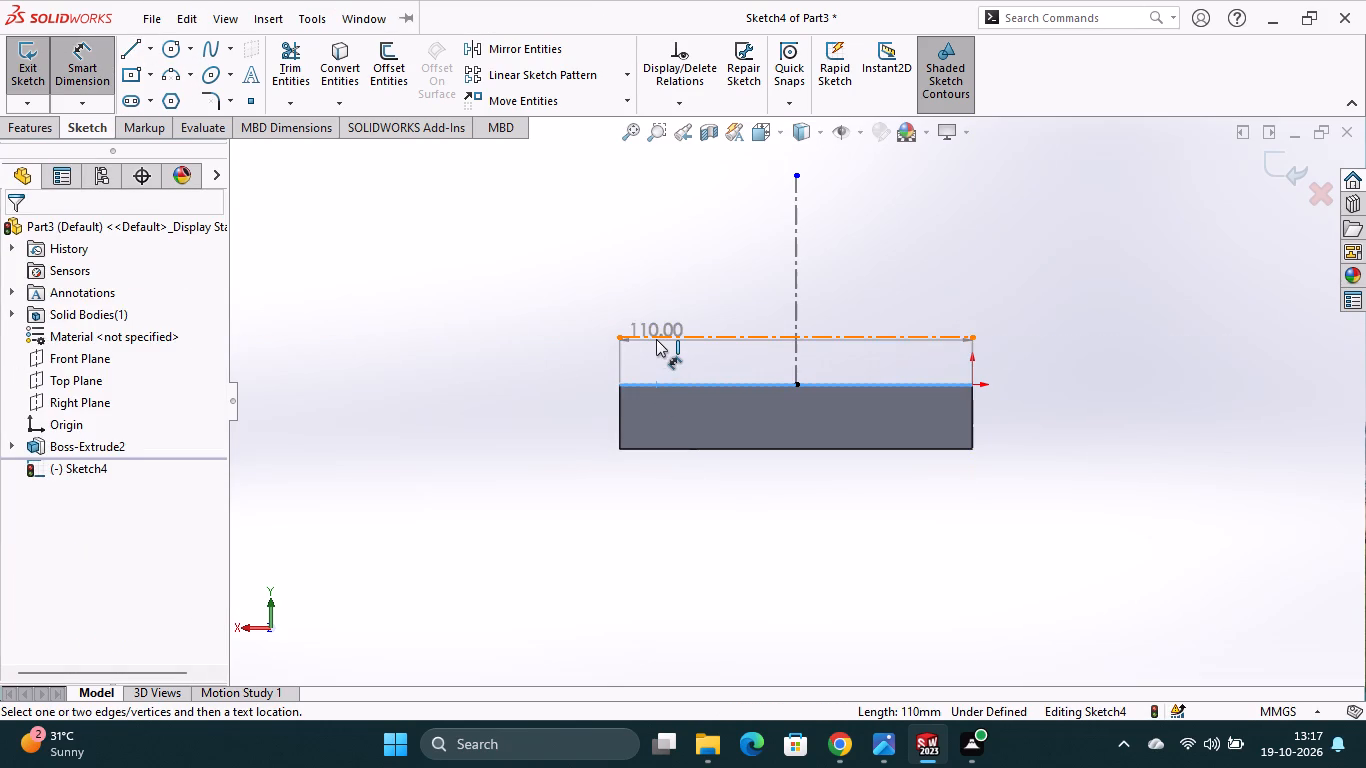
click(656, 335)
click(582, 359)
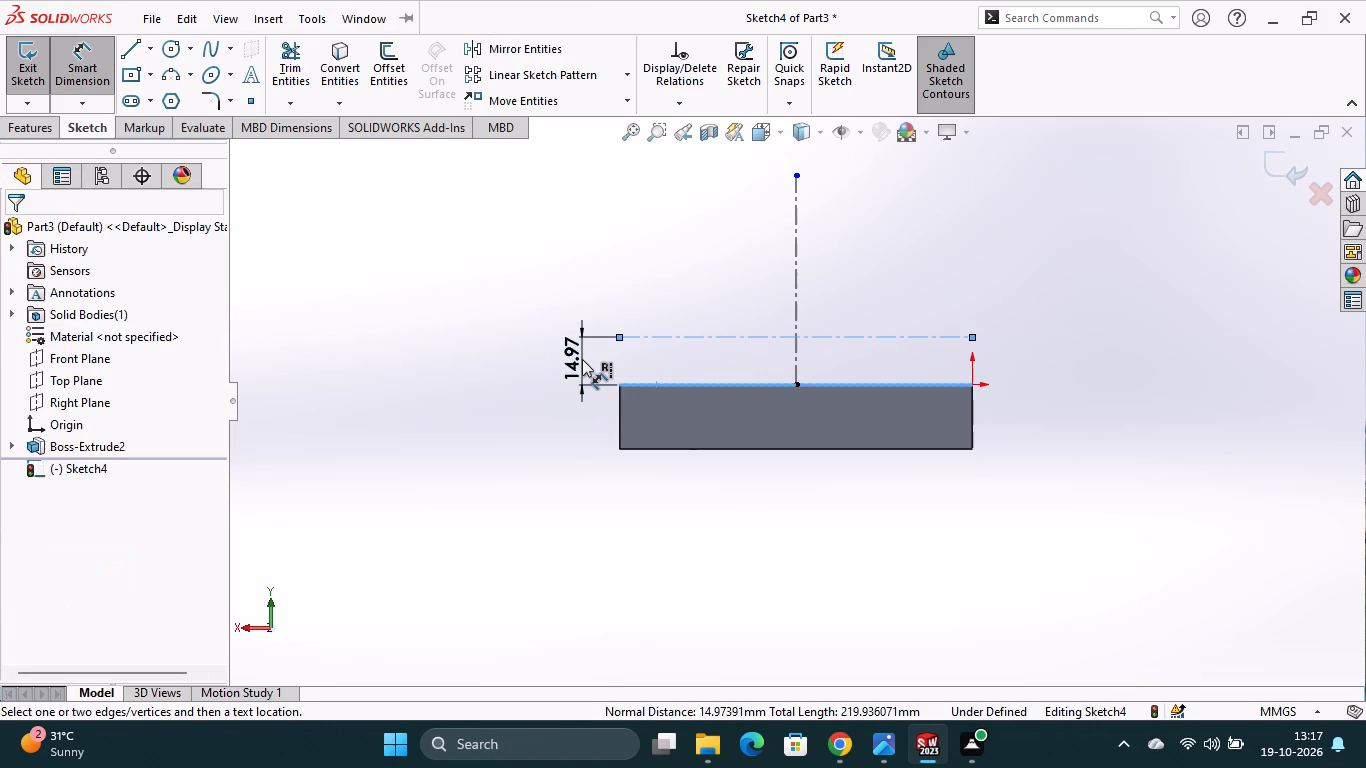
text(15)
key(Return)
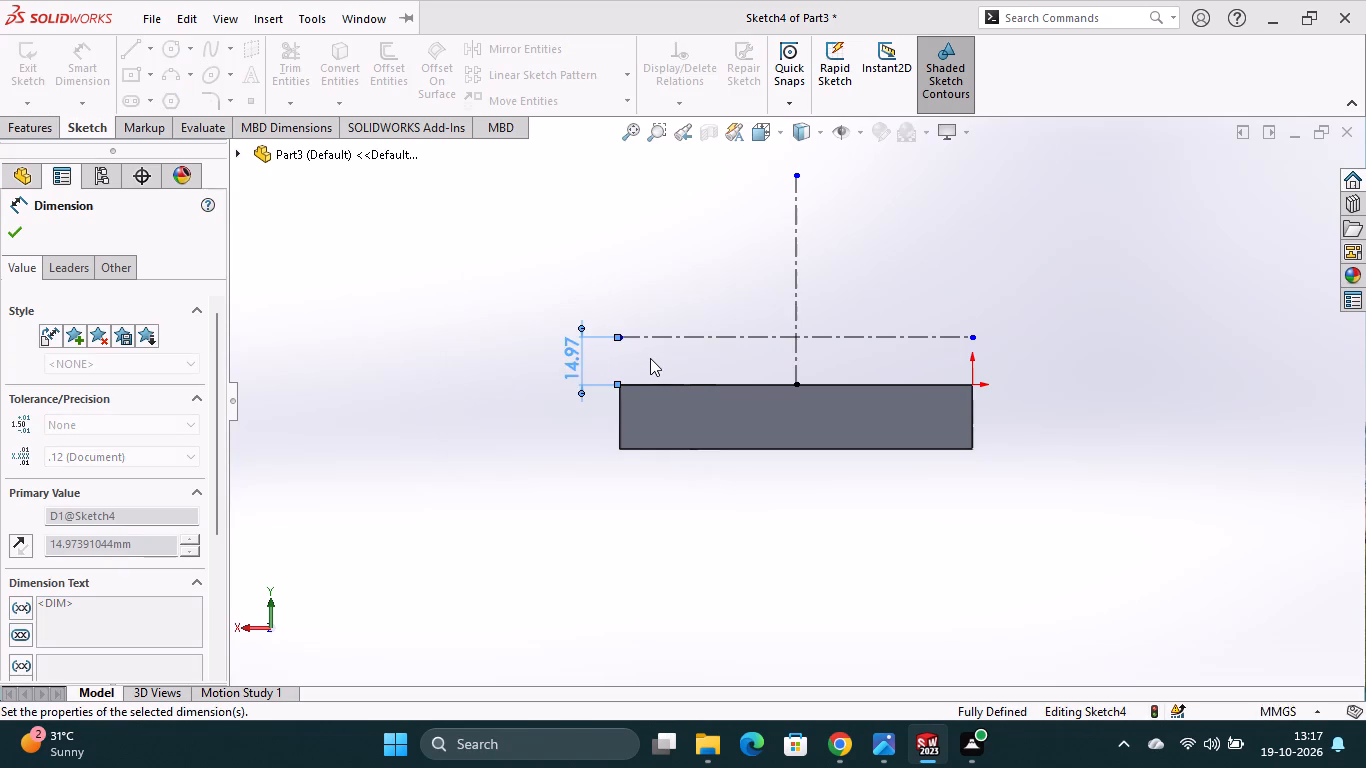
Draw two vertical solid lines about 63 mm long, one on each side of the vertical centerline, ending just above the block.
scroll(659, 363, down, 2)
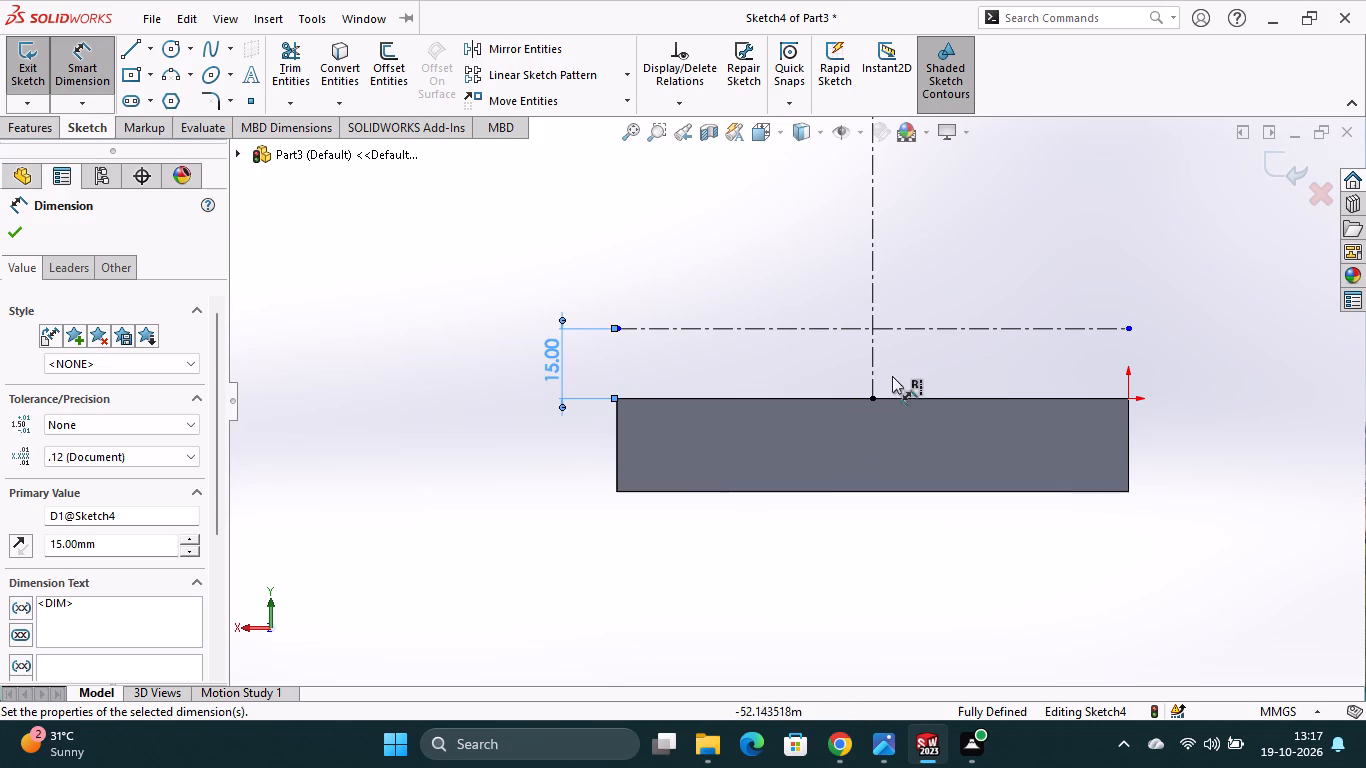
scroll(934, 342, up, 1)
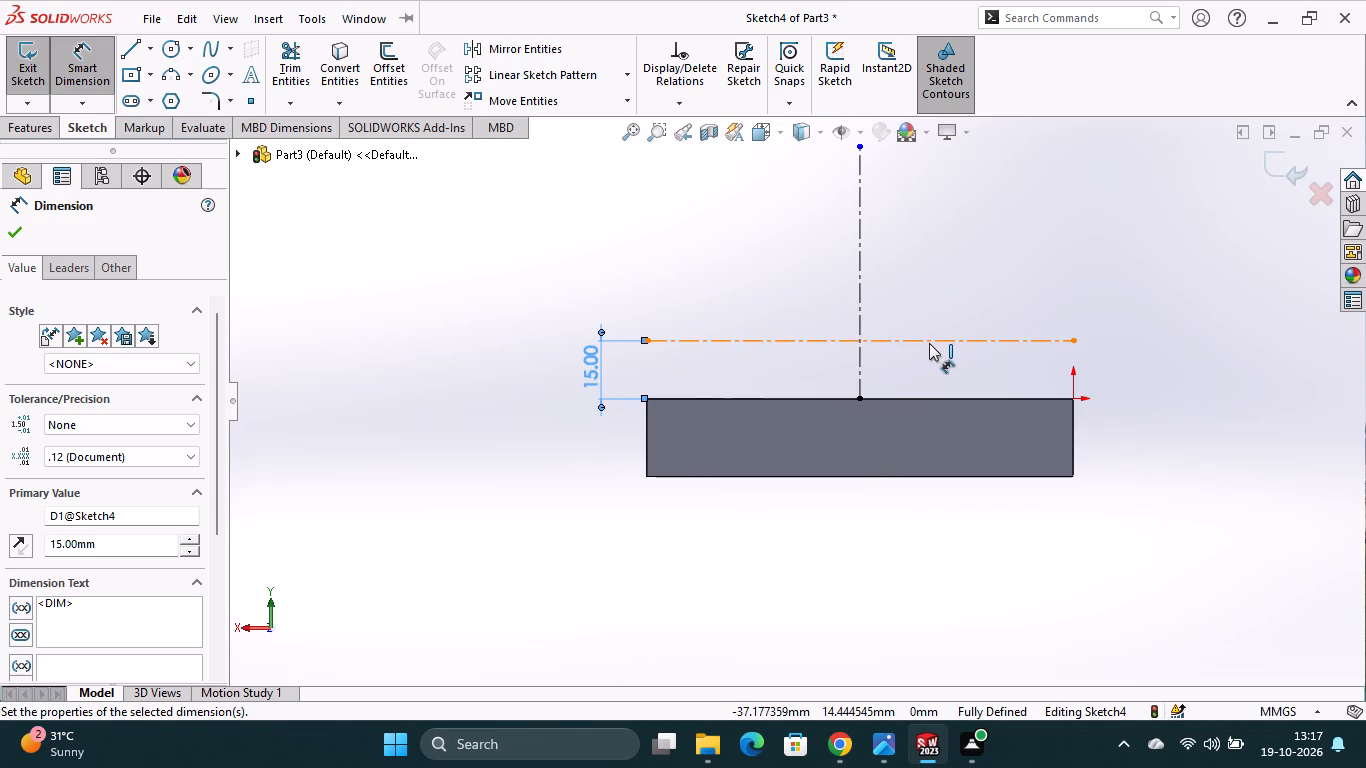
scroll(908, 335, up, 2)
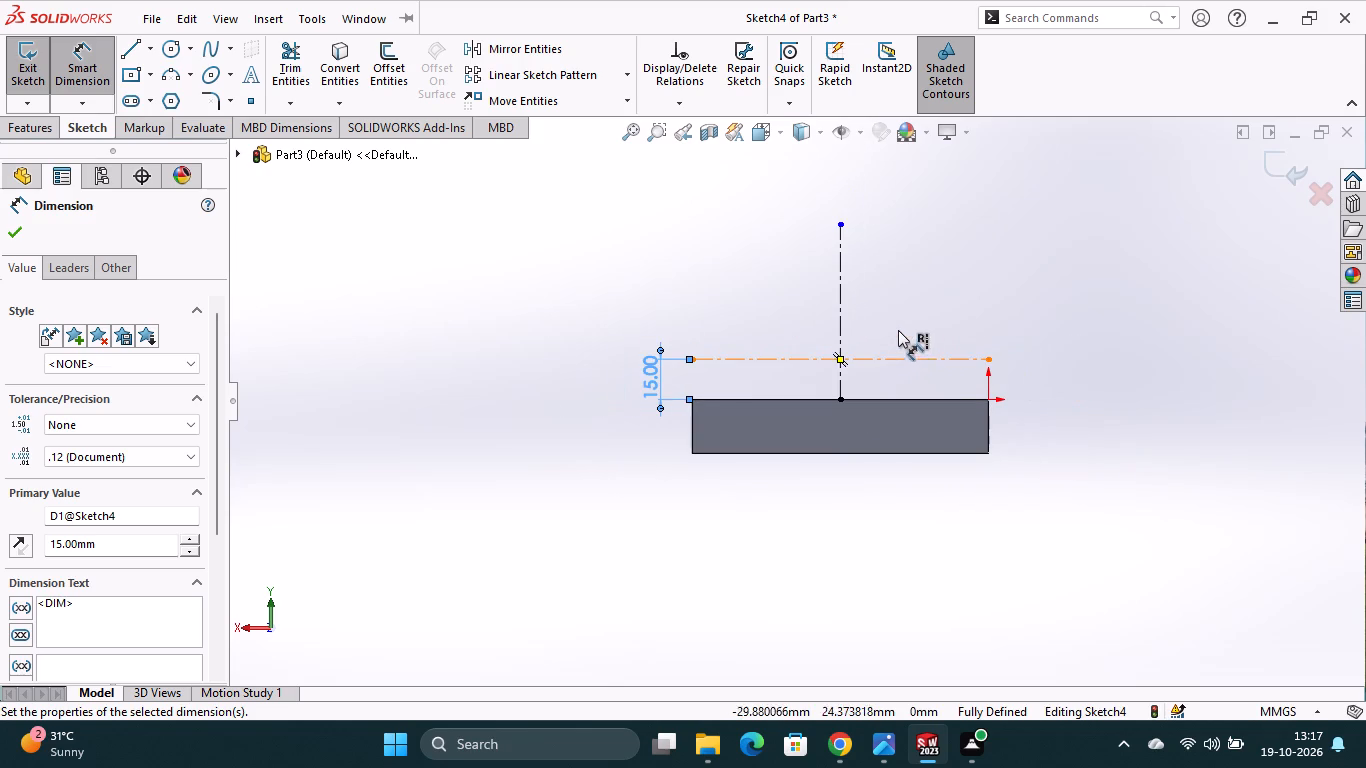
click(156, 52)
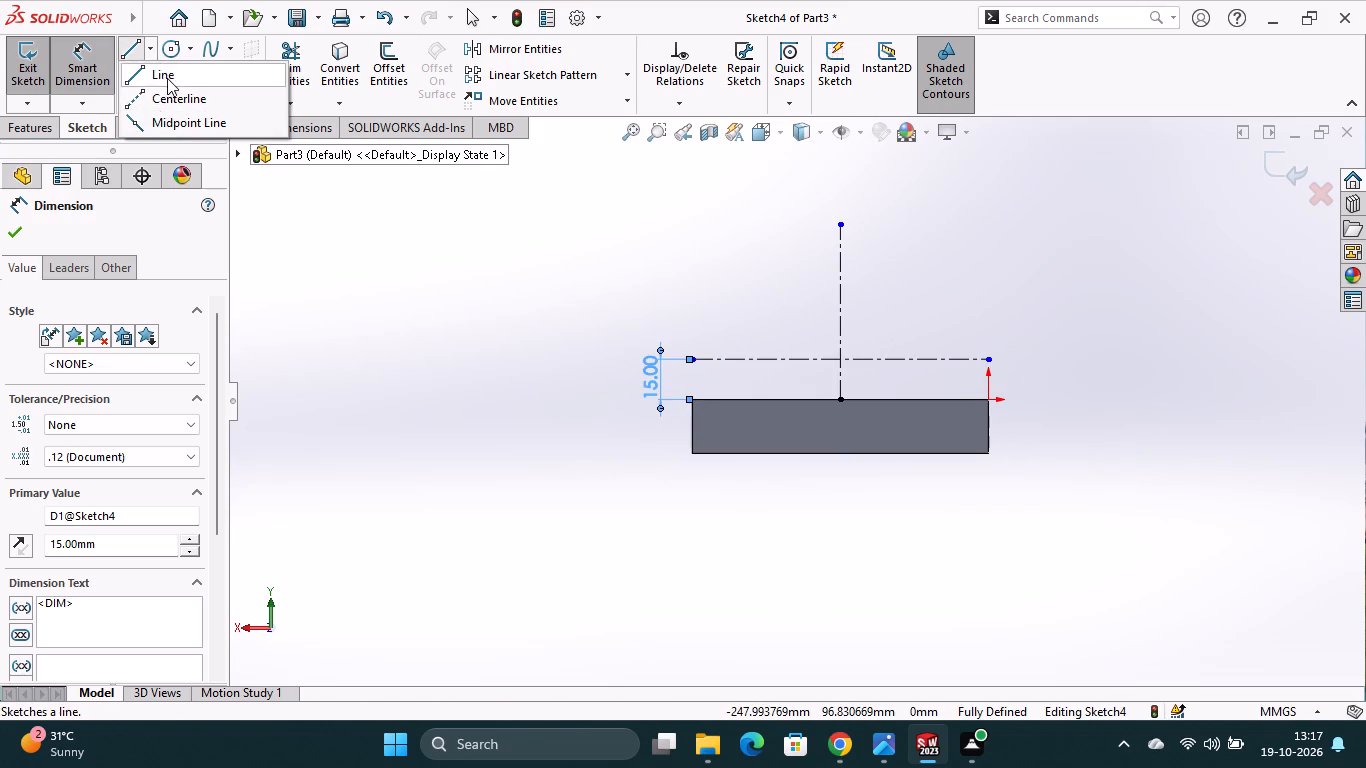
click(167, 78)
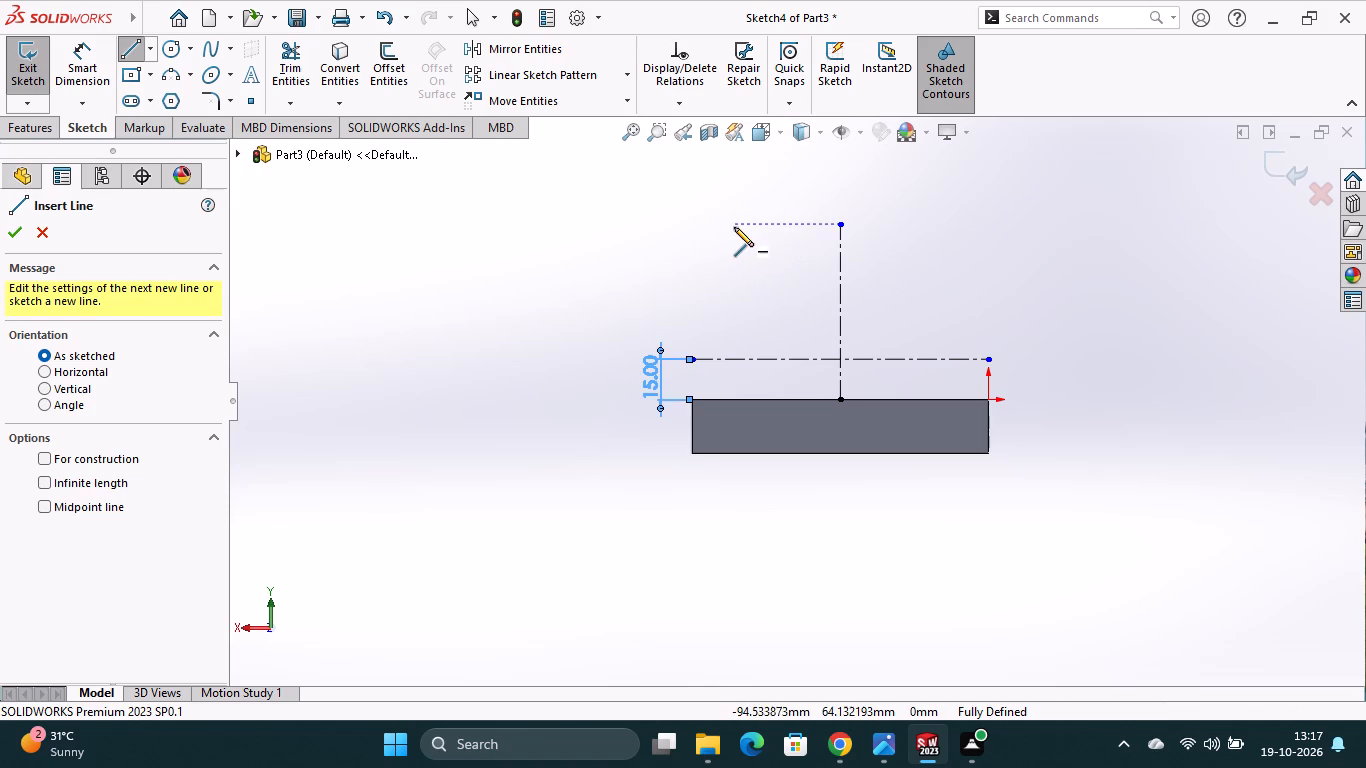
click(735, 227)
click(734, 393)
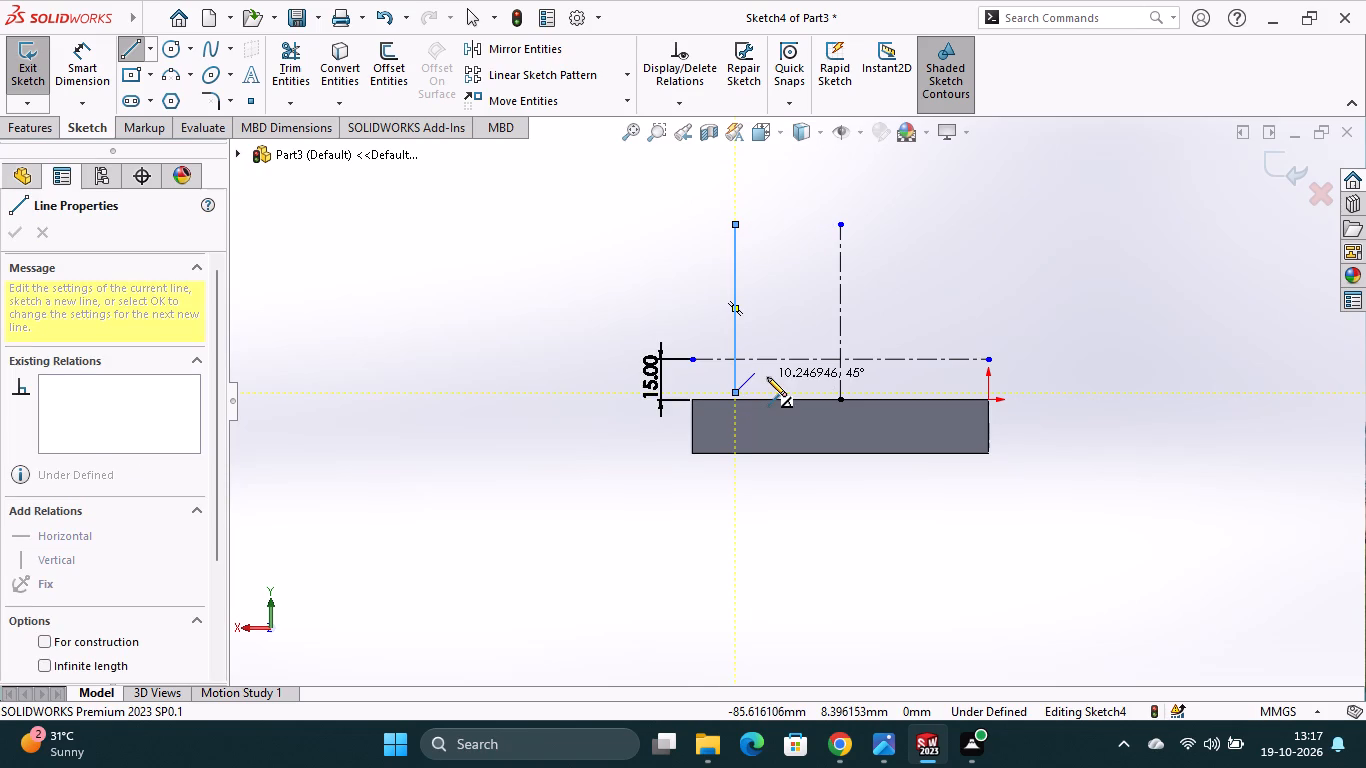
key(Escape)
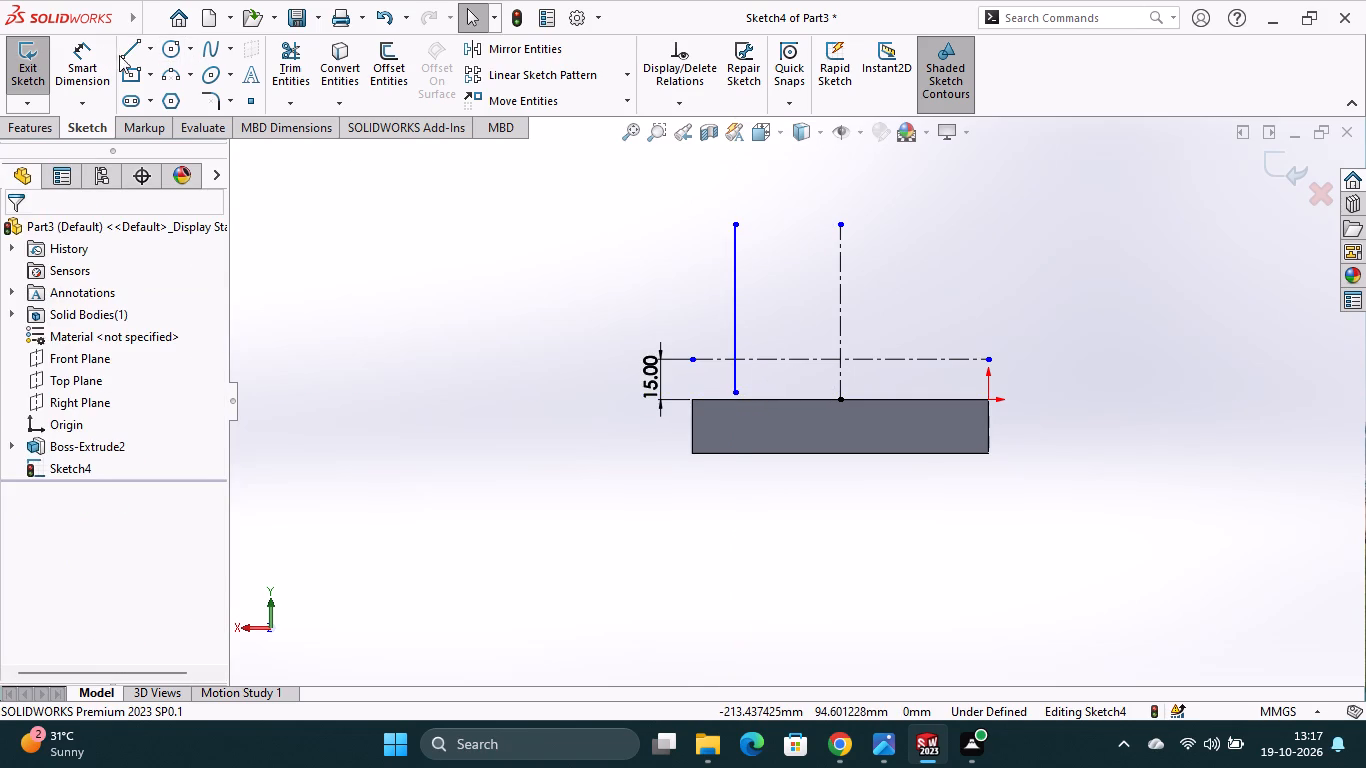
click(133, 56)
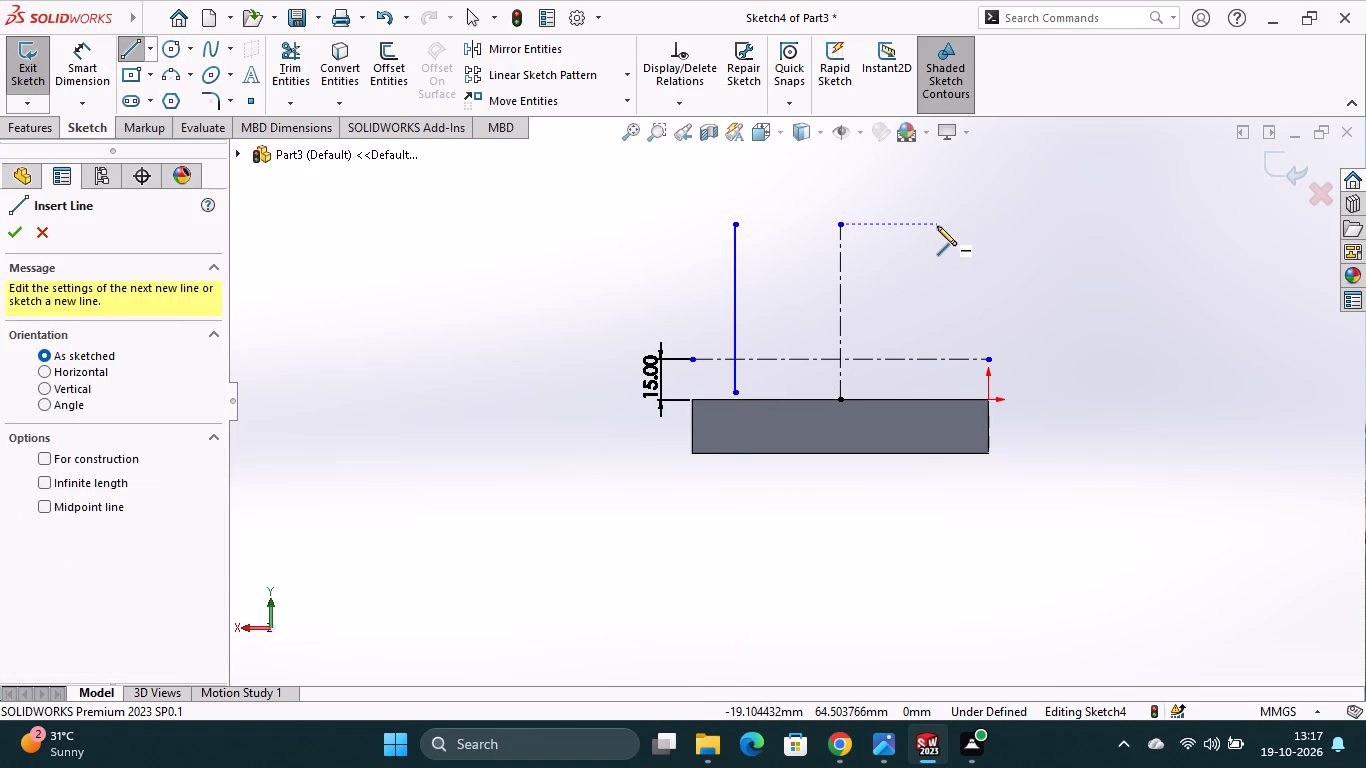
click(937, 226)
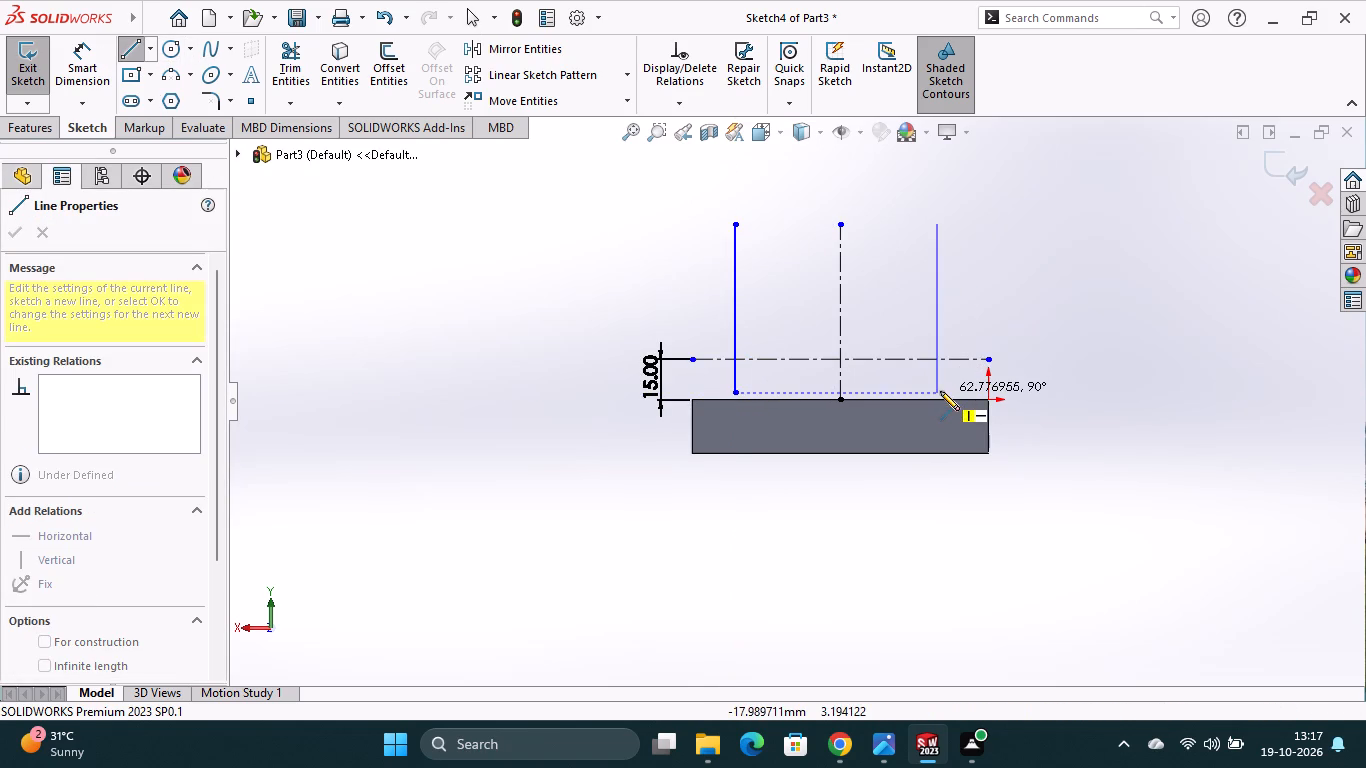
click(940, 391)
key(Escape)
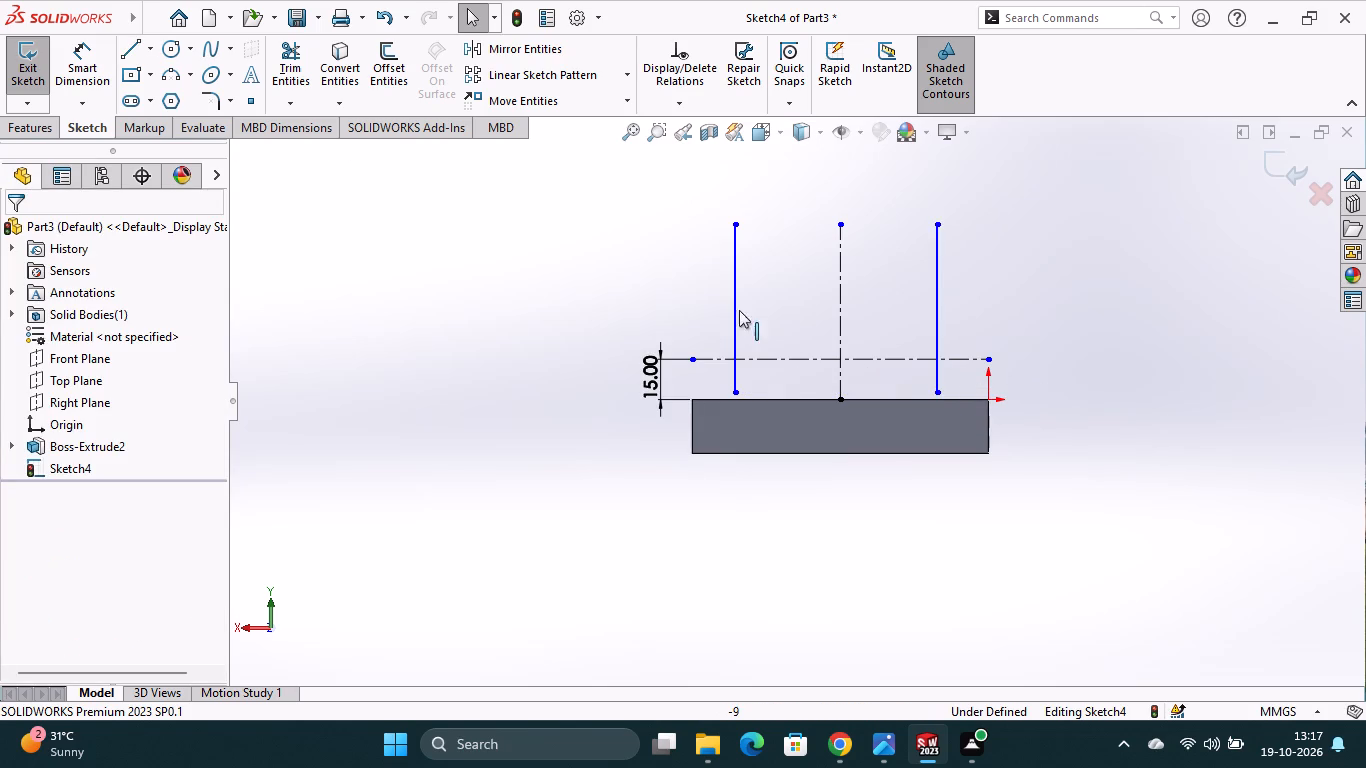
Make the two vertical solid lines symmetric about the vertical centerline.
ctrl+click(736, 306)
ctrl+click(842, 298)
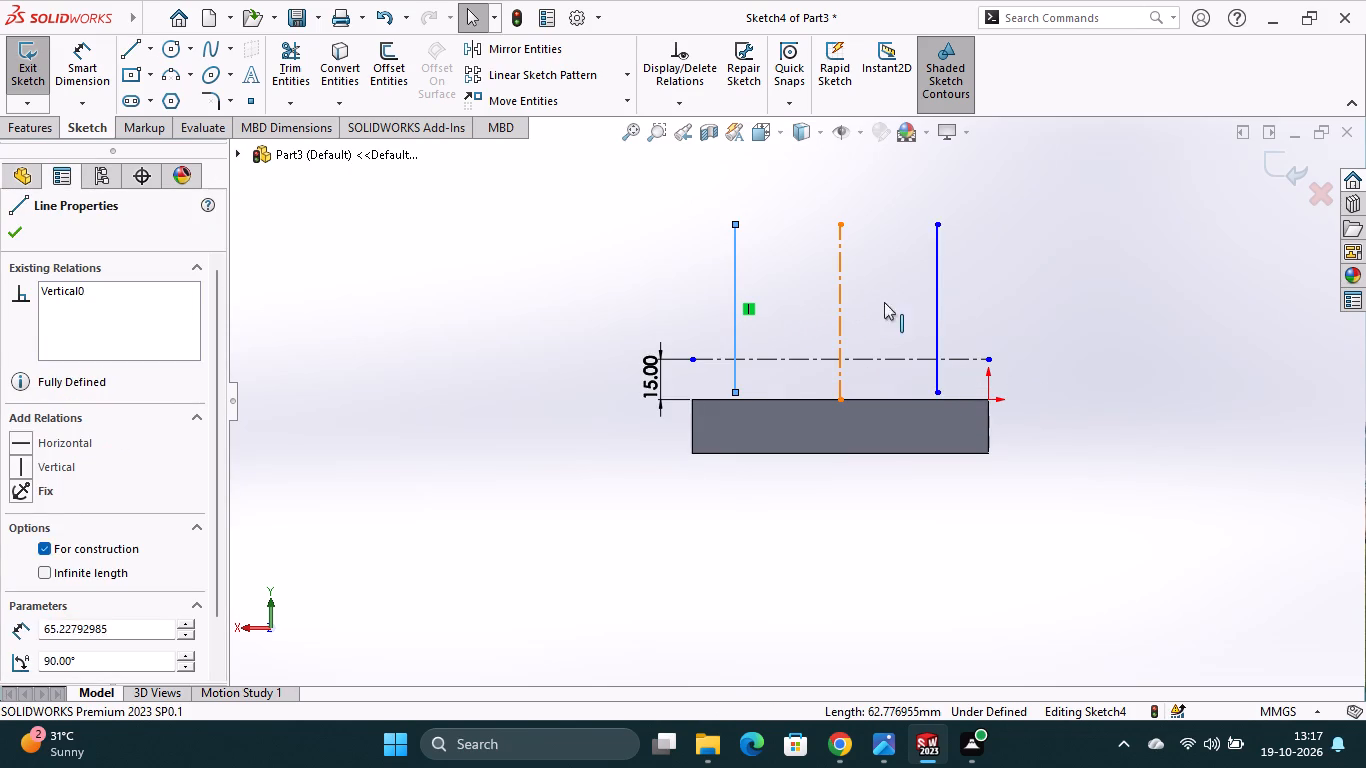
ctrl+click(937, 300)
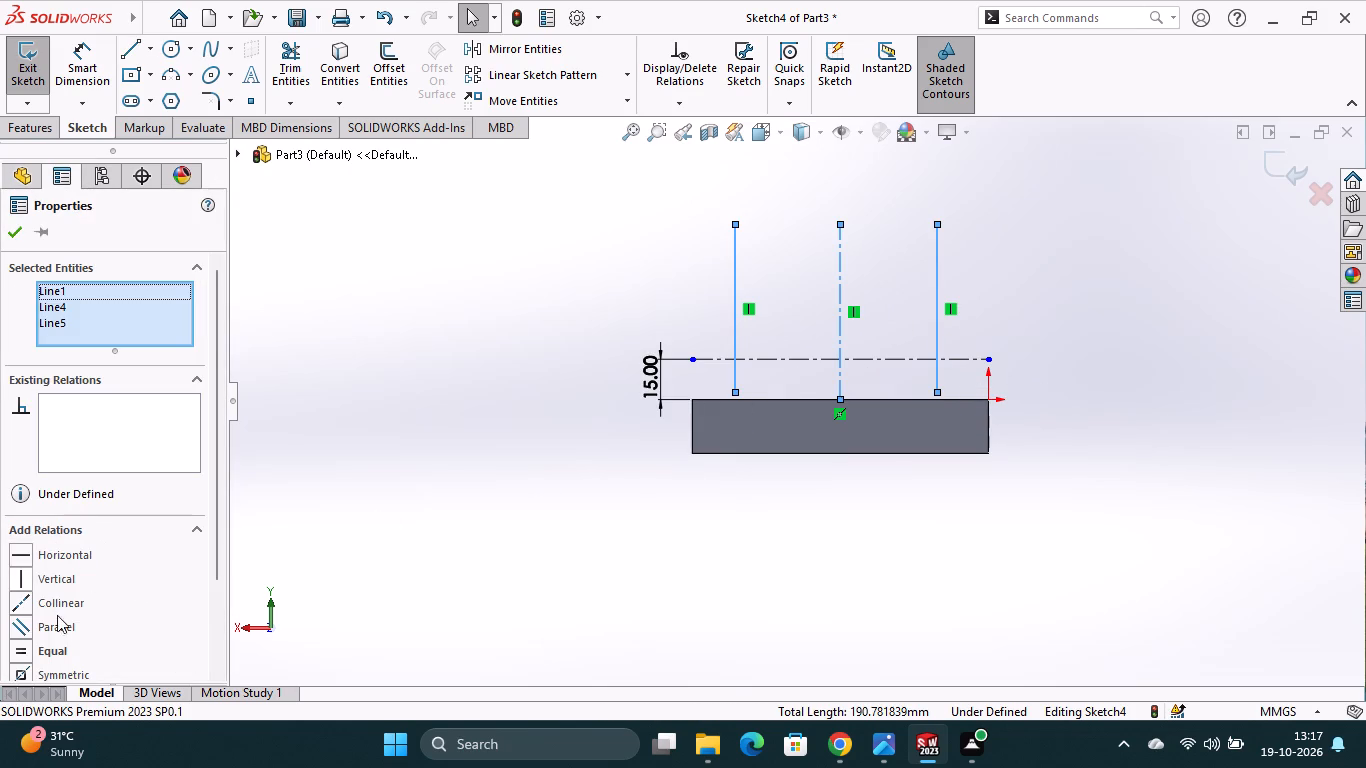
scroll(59, 614, down, 1)
click(29, 561)
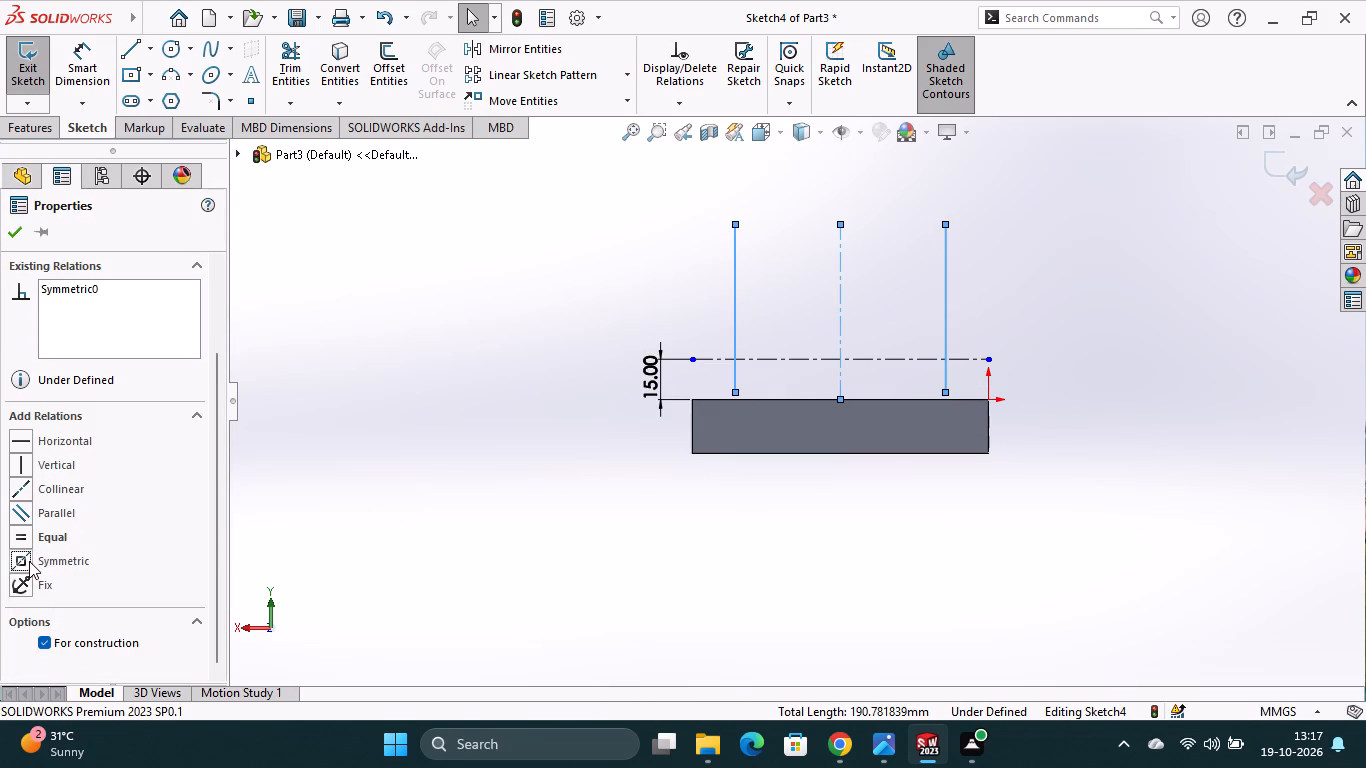
Dimension the distance between the vertical centerline and the right vertical solid line as 40 mm.
click(13, 242)
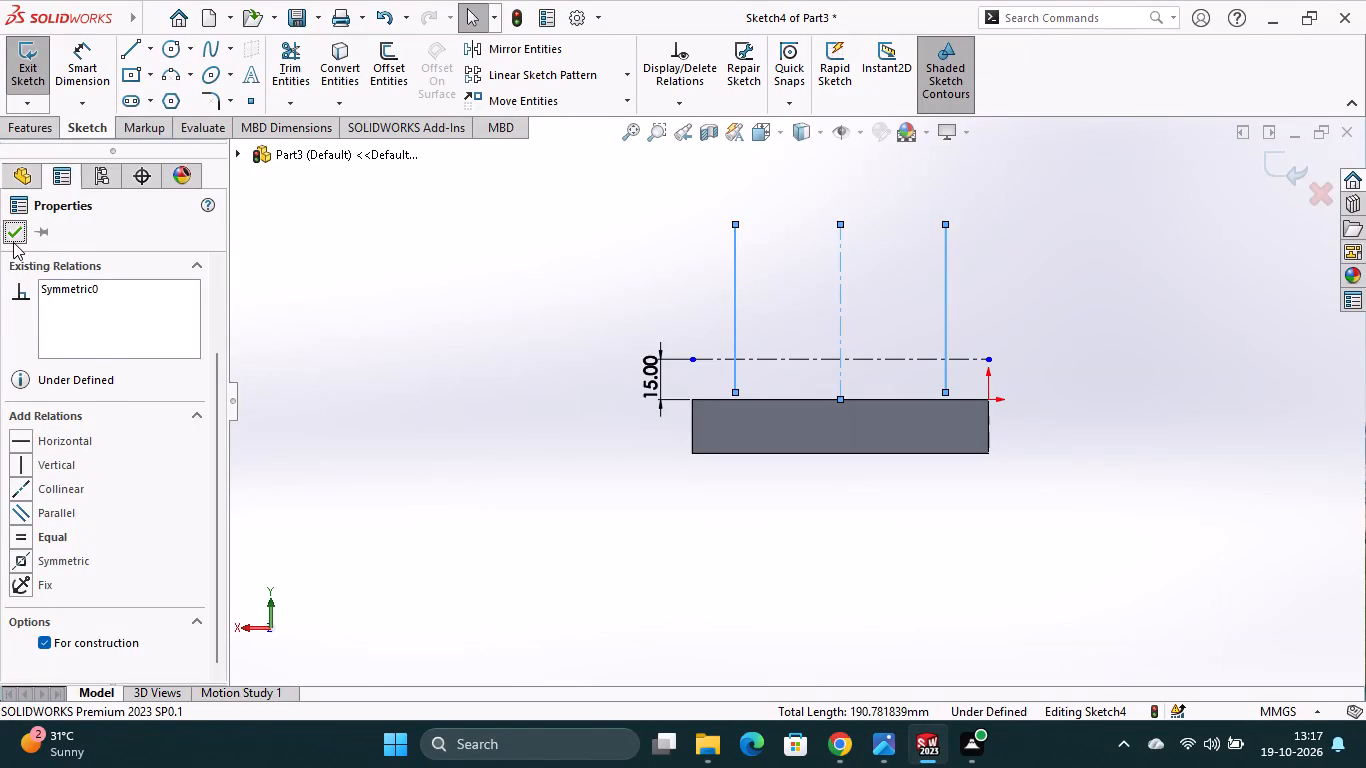
click(82, 61)
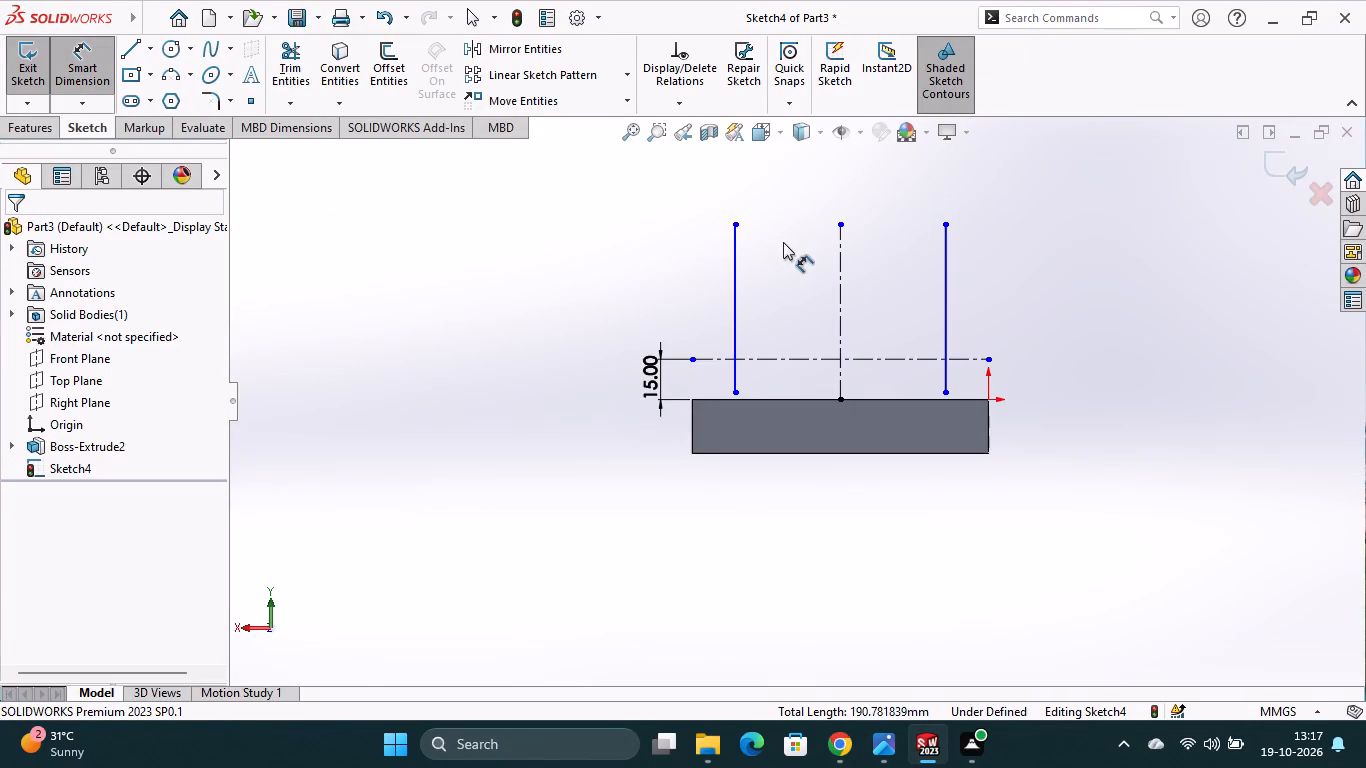
click(839, 240)
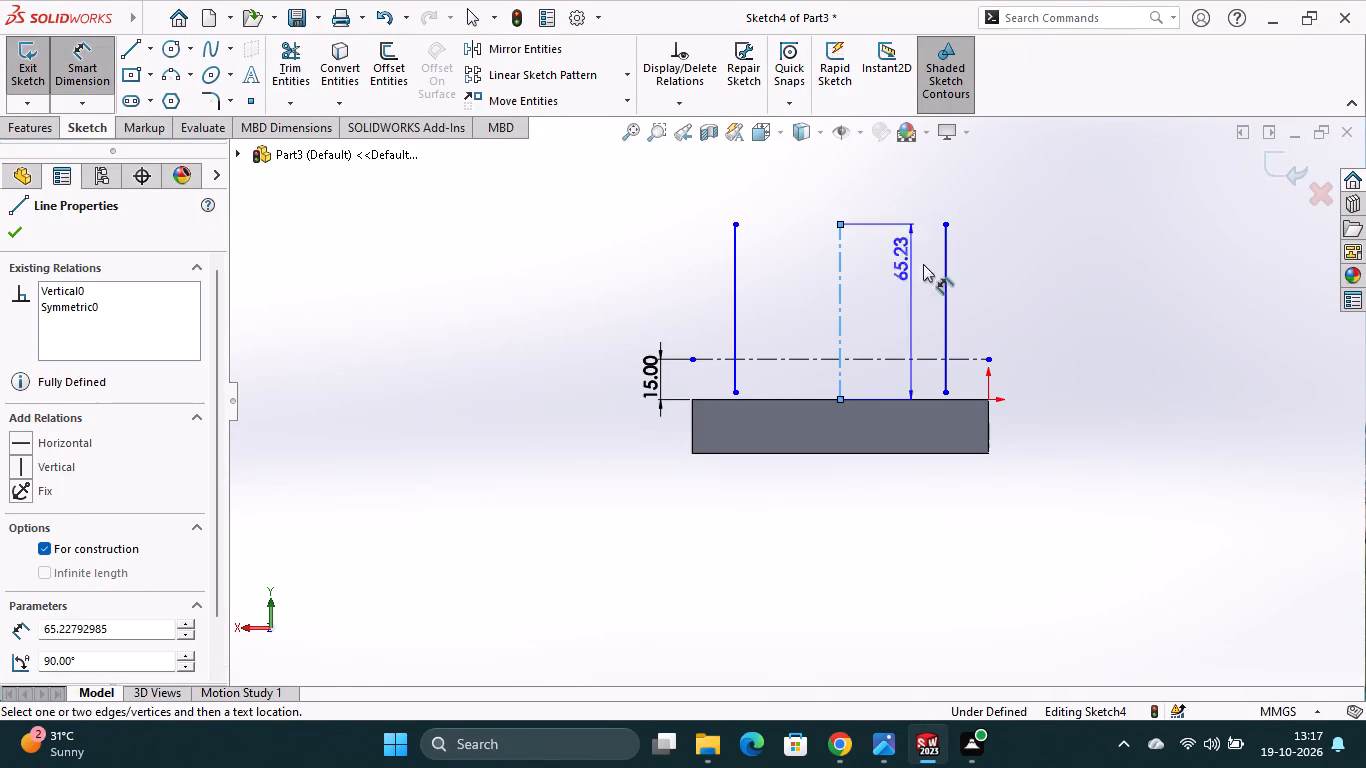
click(945, 274)
click(896, 284)
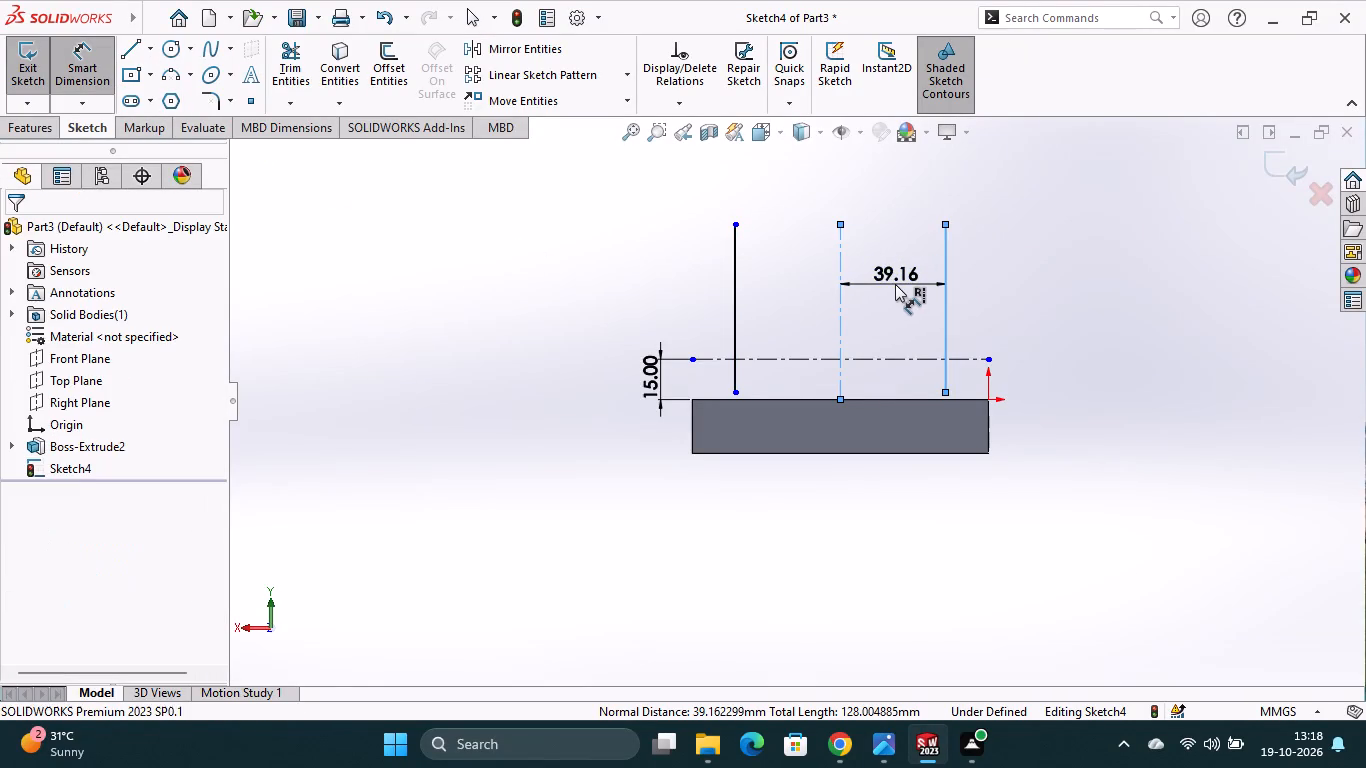
text(40)
key(Return)
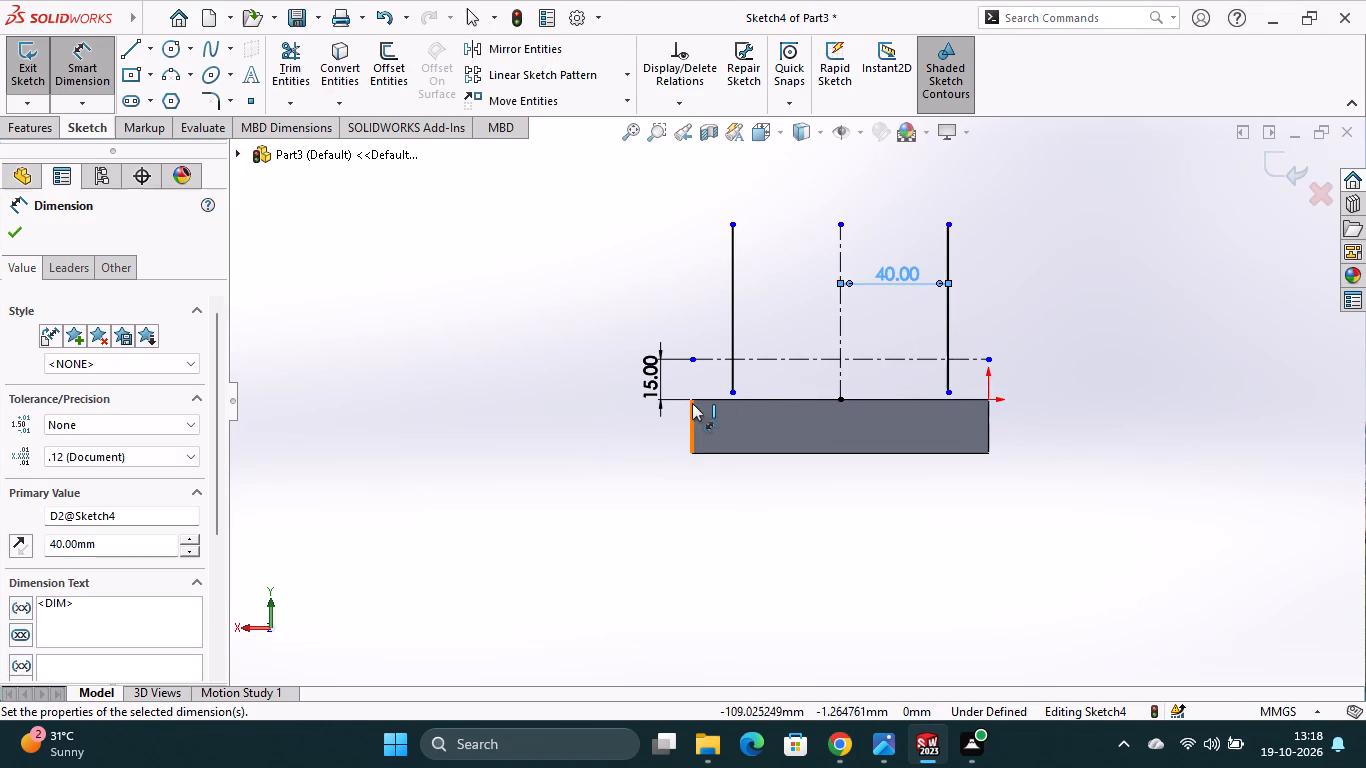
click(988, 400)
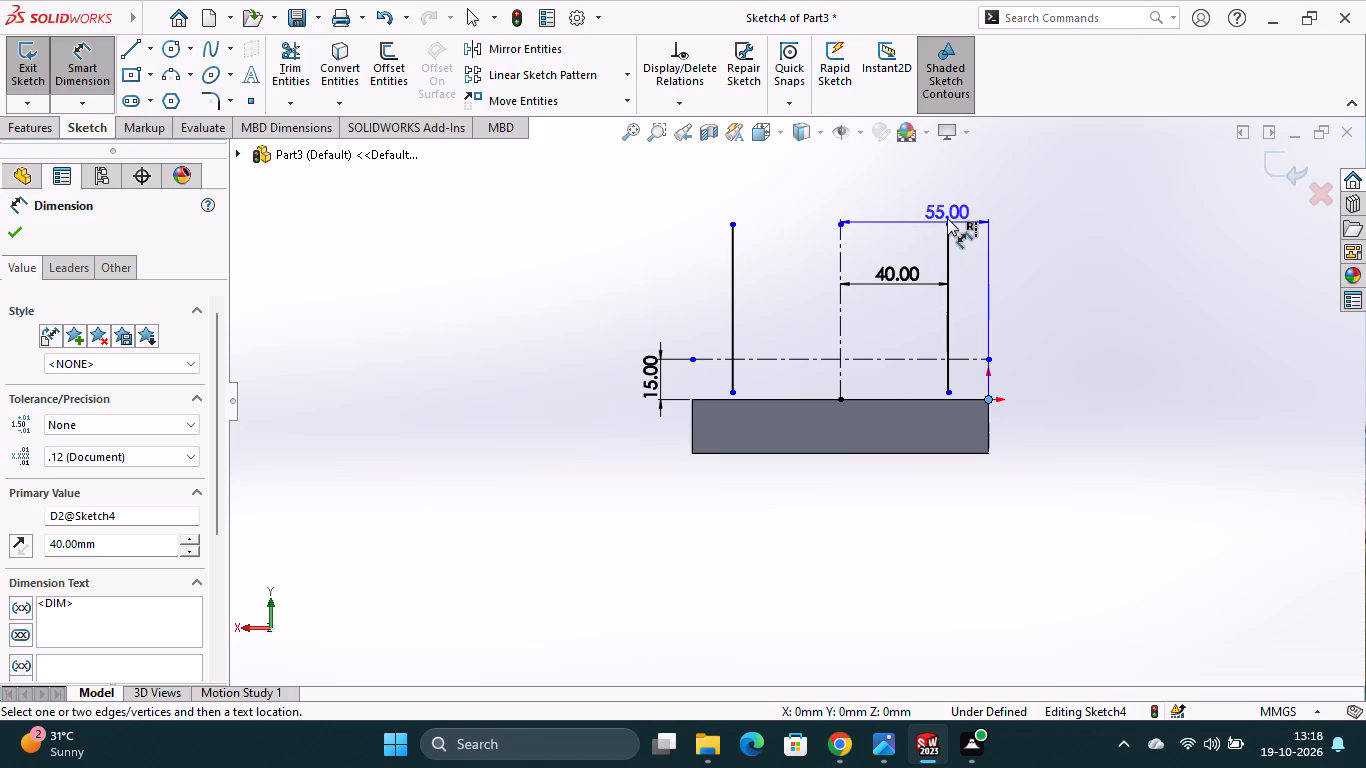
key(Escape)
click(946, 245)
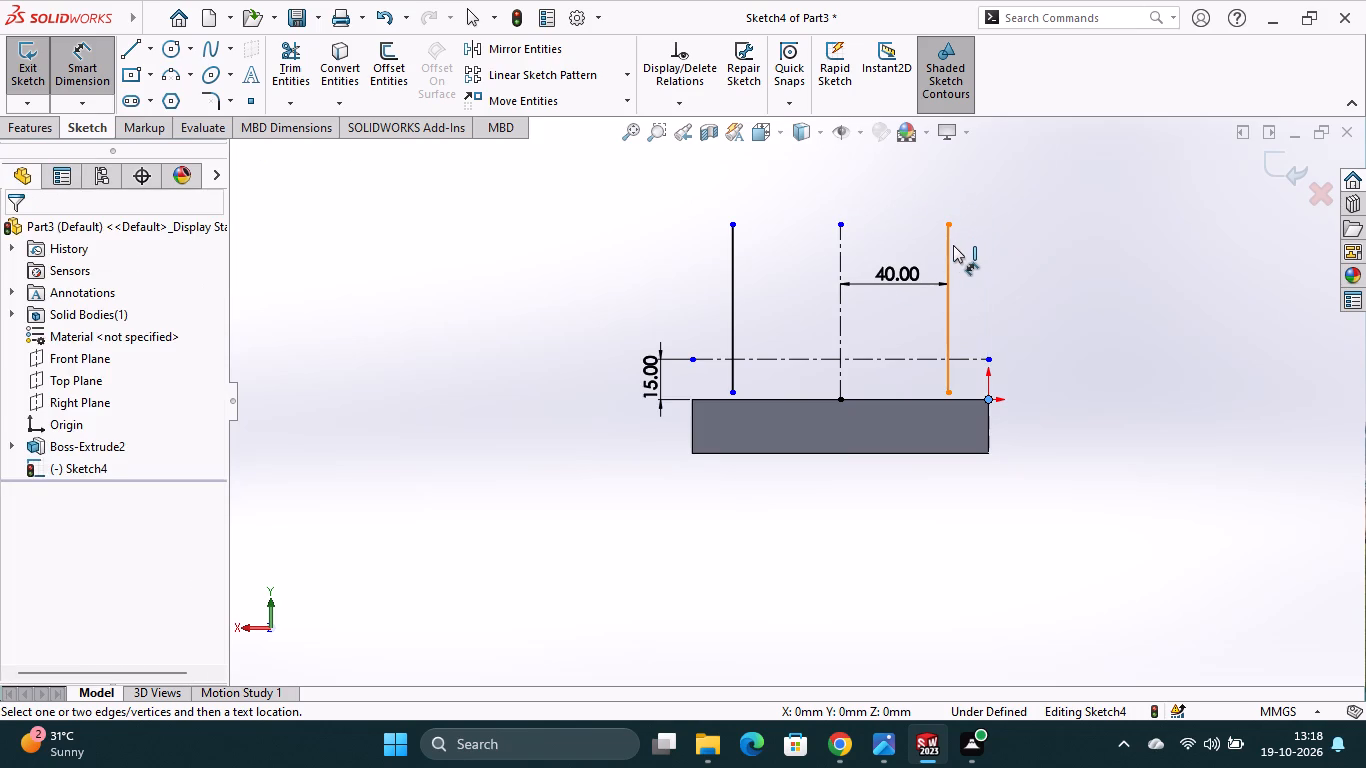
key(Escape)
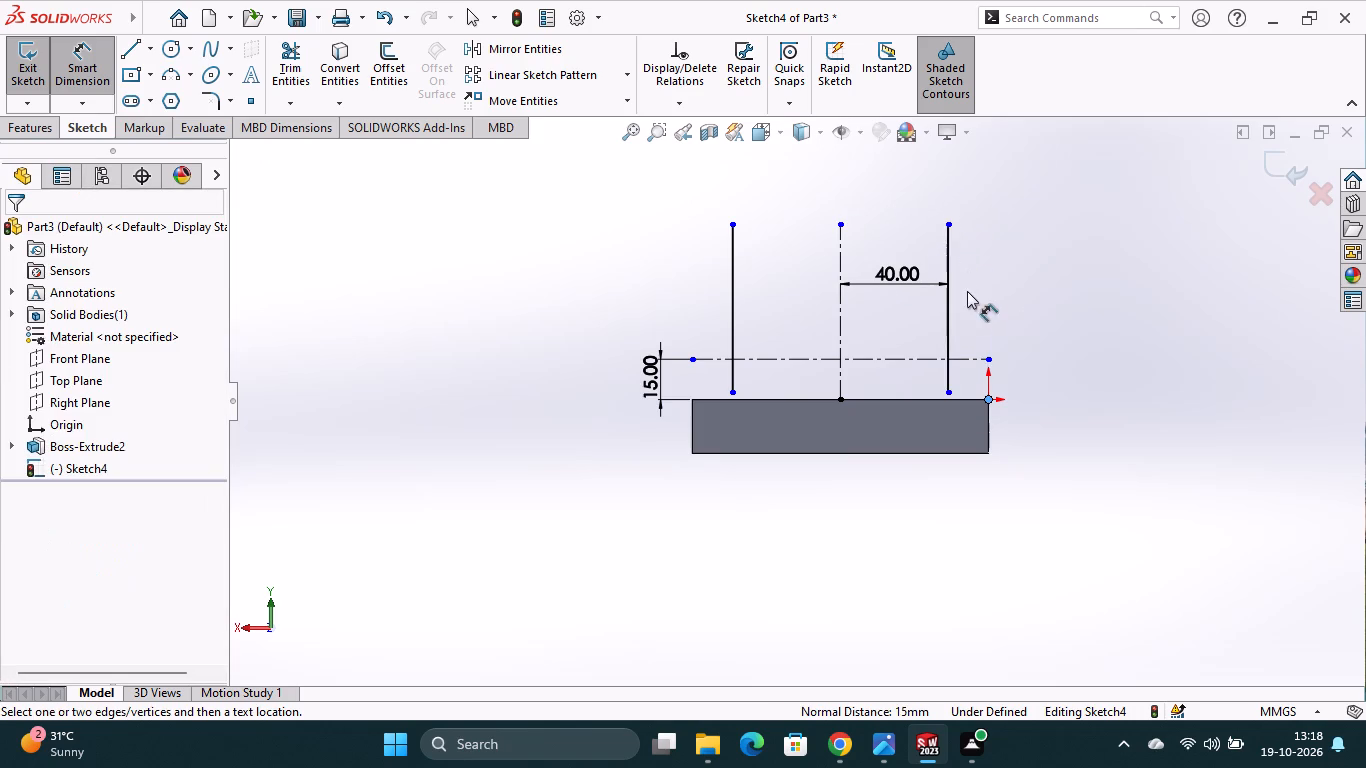
Draw two concentric circles, about 20.5 mm and 31 mm in diameter, centred where the left vertical line crosses the horizontal centerline.
scroll(732, 395, down, 3)
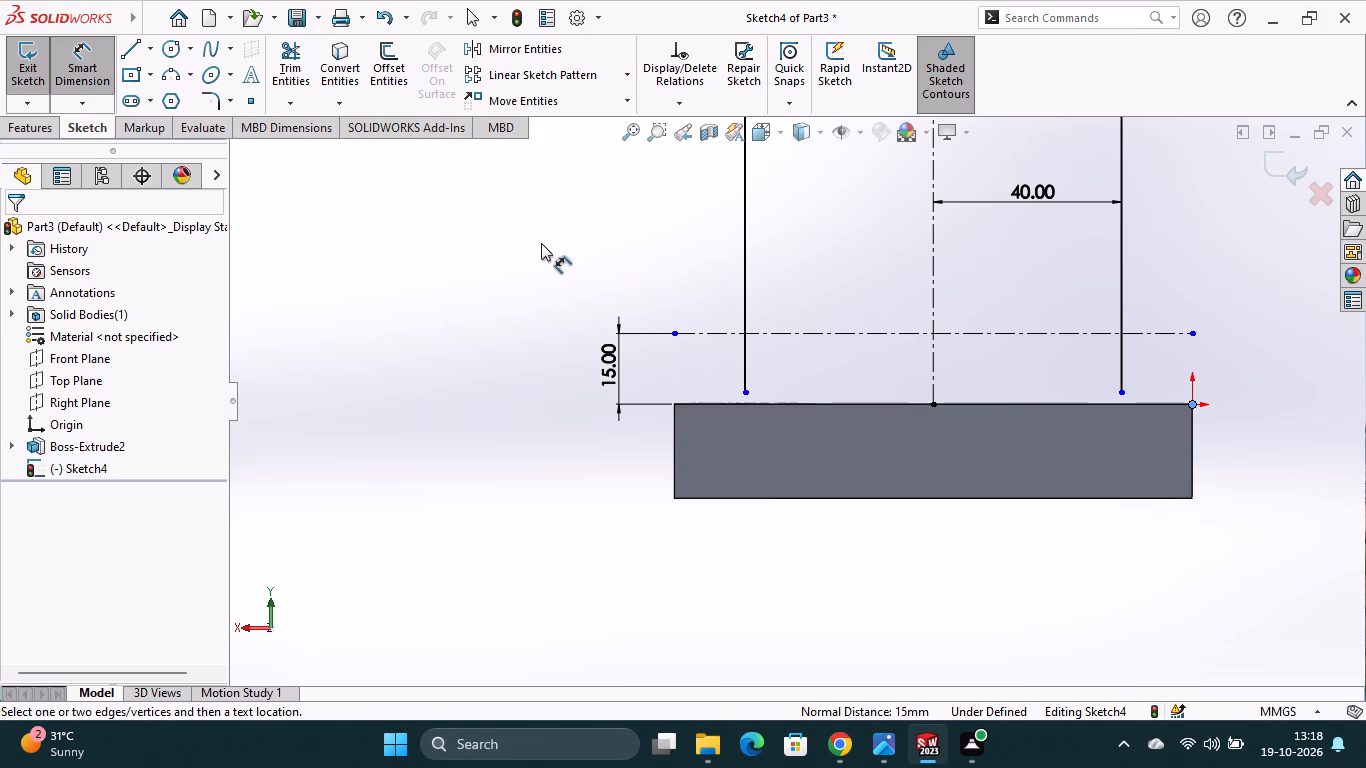
click(172, 50)
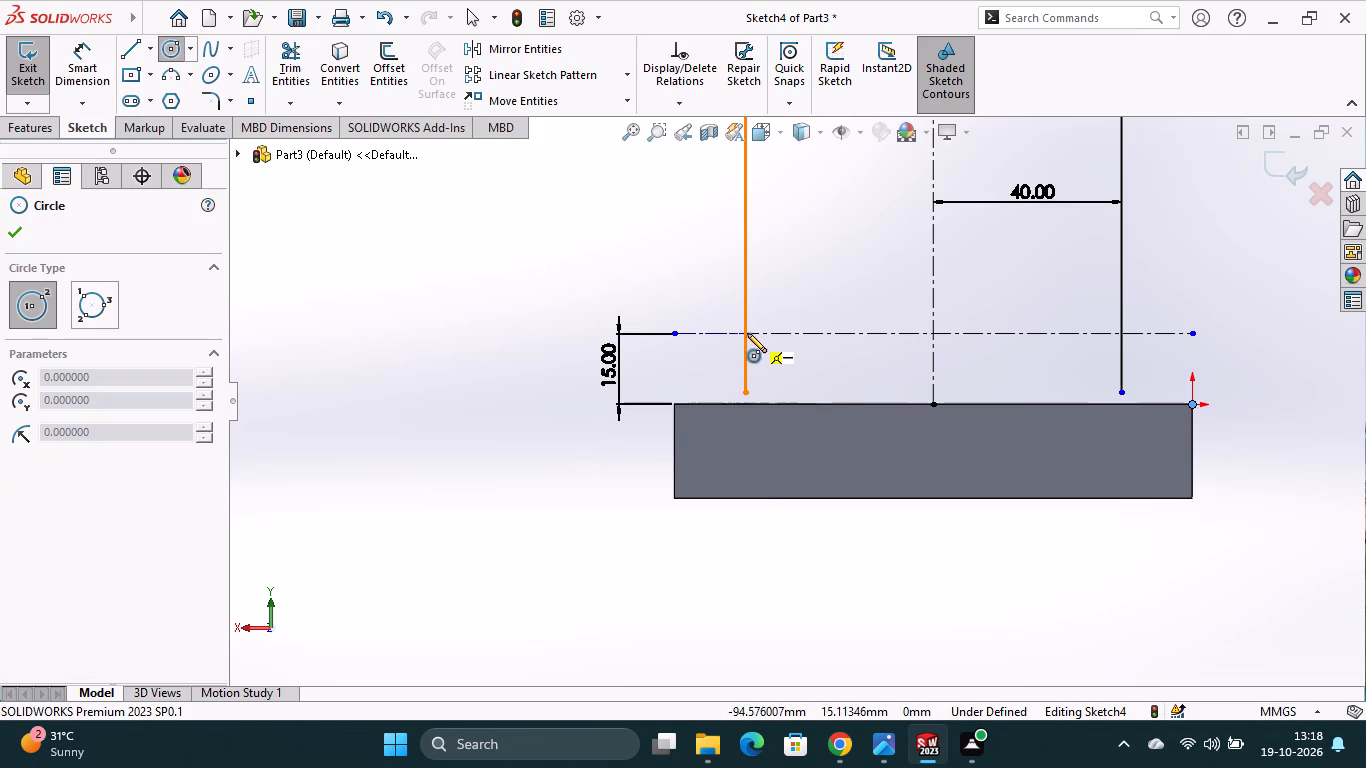
click(743, 332)
click(766, 377)
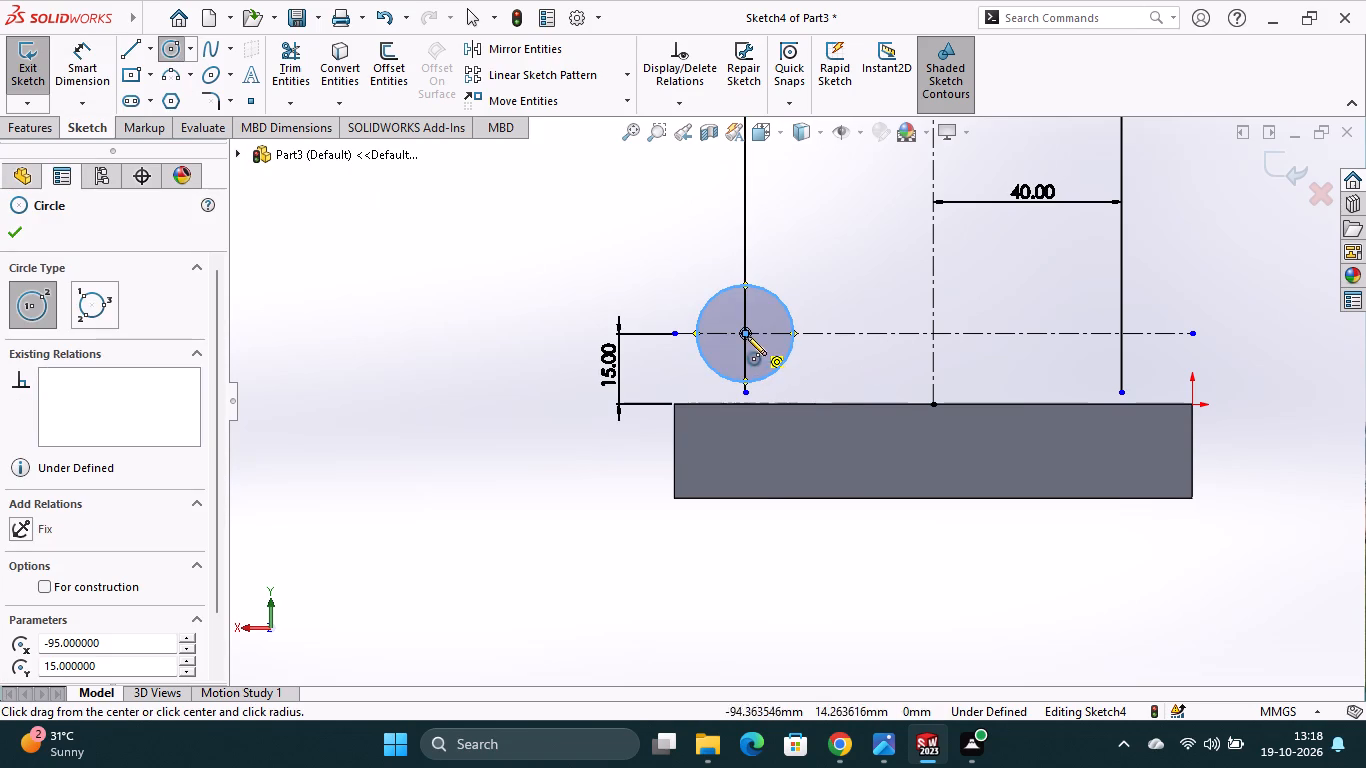
click(744, 334)
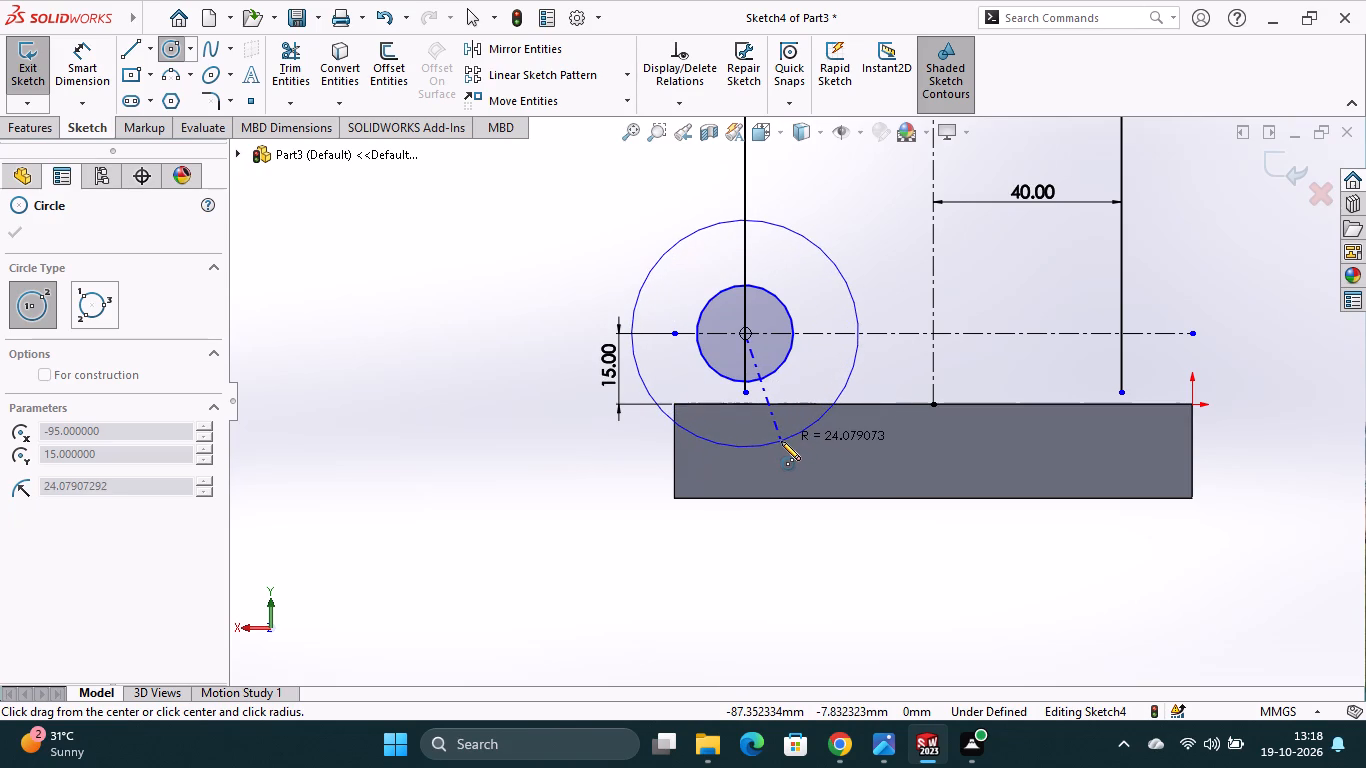
click(813, 361)
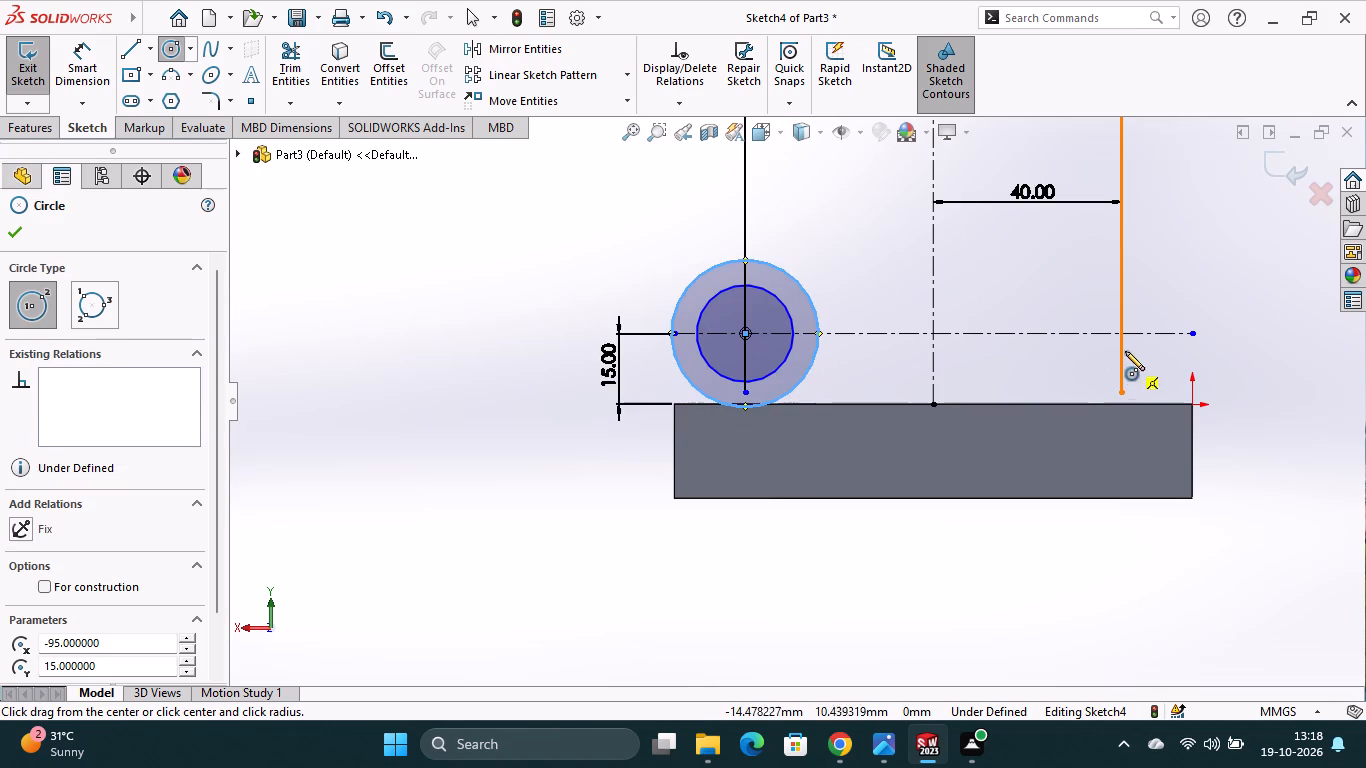
Draw two concentric circles, the outer about 36 mm in diameter, centred where the right vertical line crosses the horizontal centerline.
click(1122, 336)
click(1127, 380)
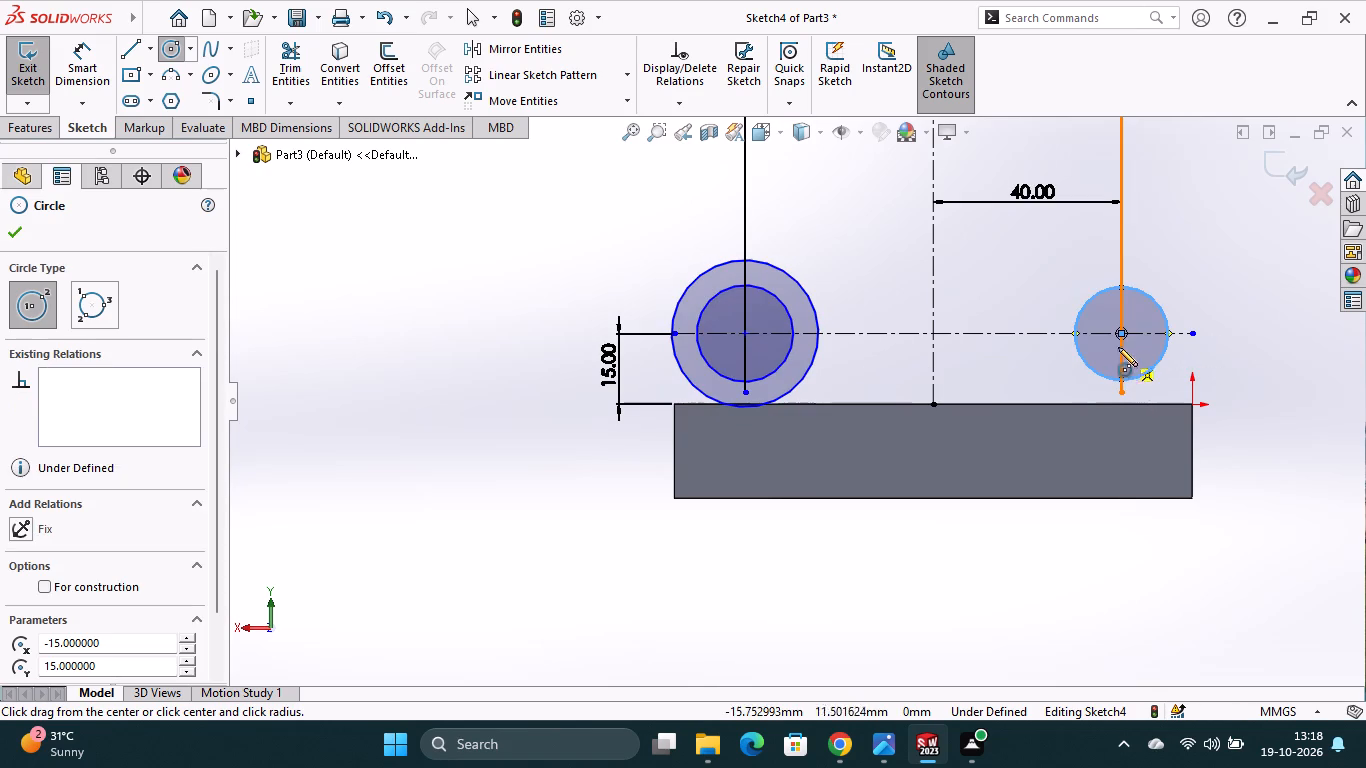
click(1121, 332)
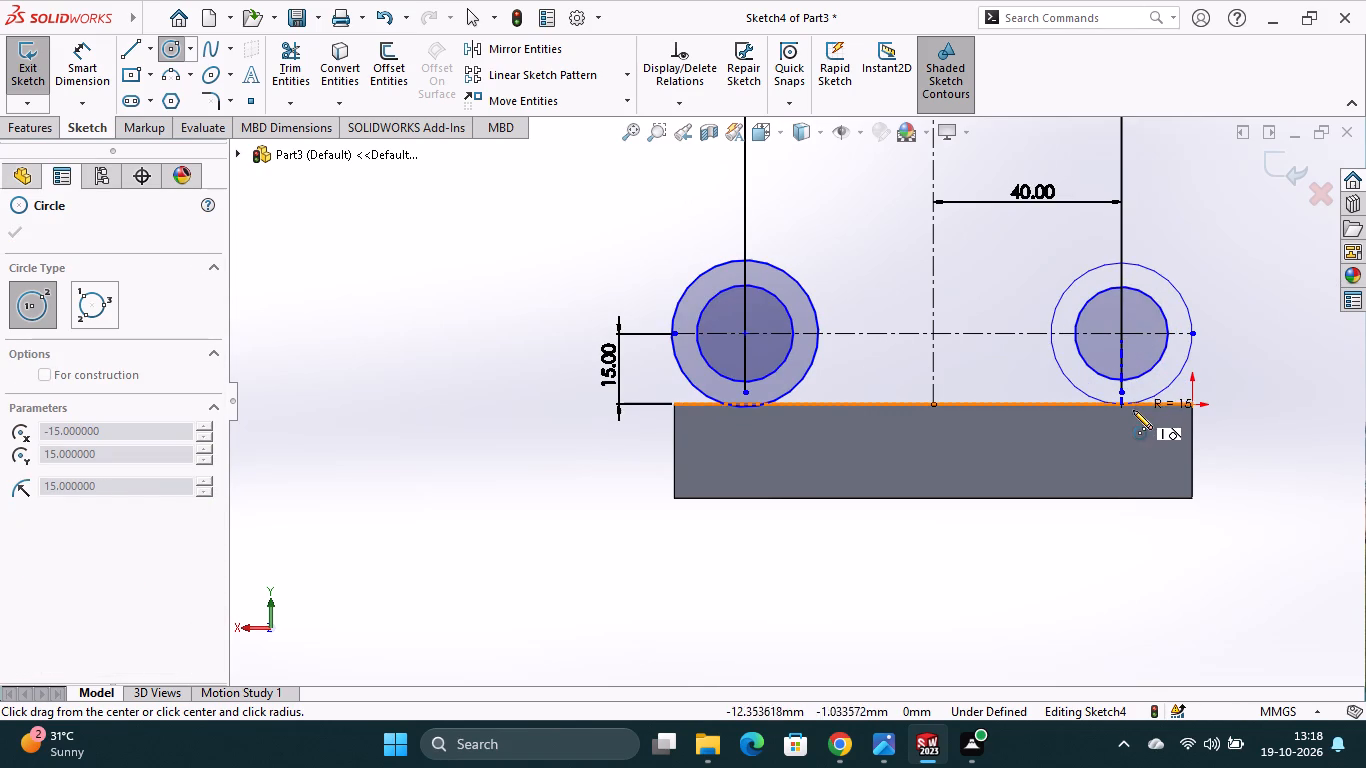
click(1131, 418)
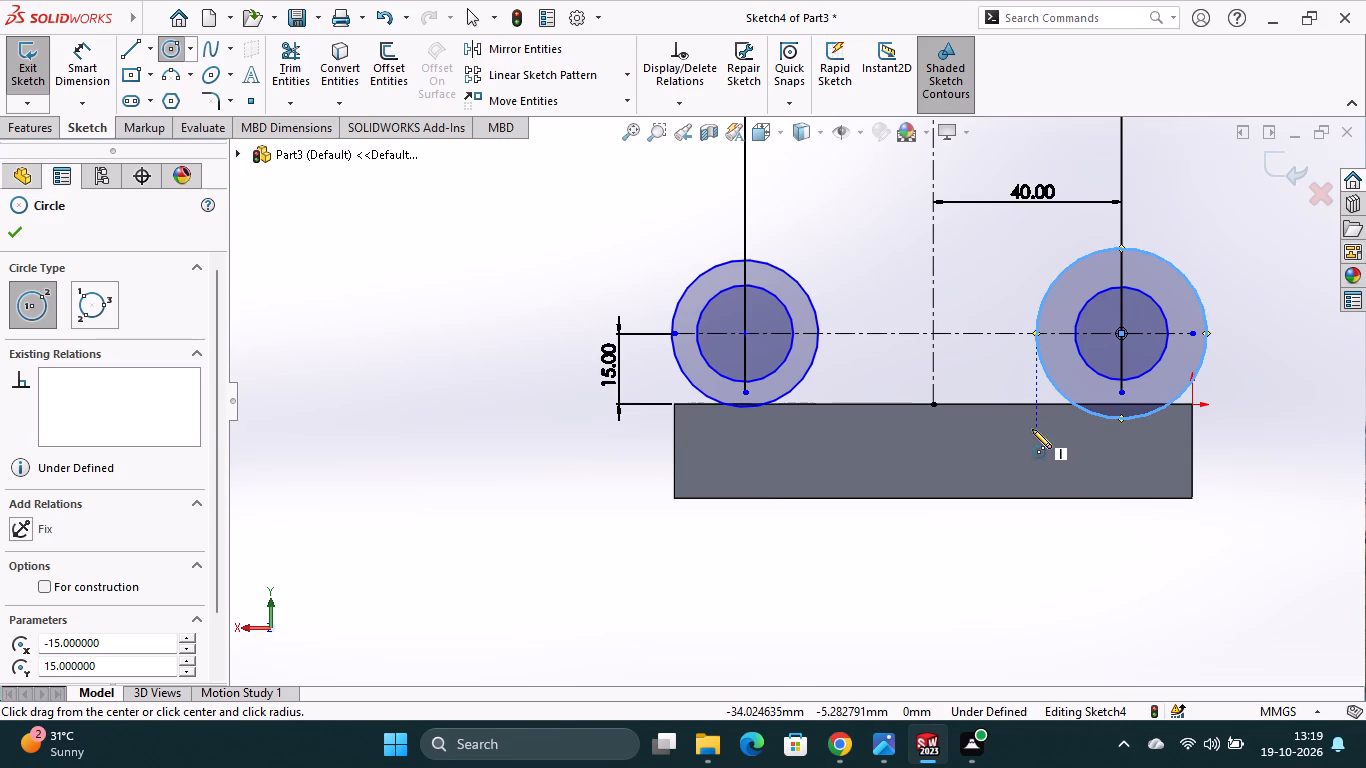
key(Escape)
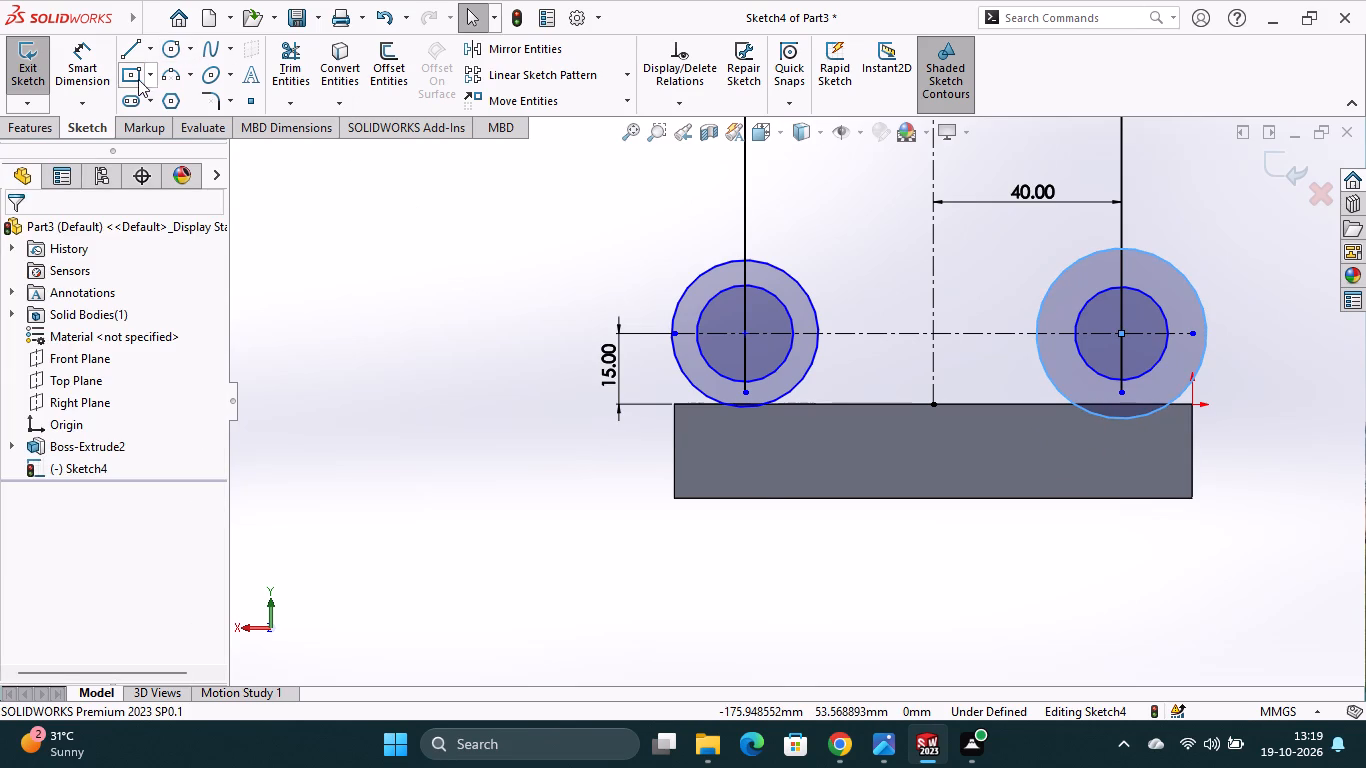
Dimension the inner circle of the left concentric pair with a diameter of 15 mm.
click(105, 61)
click(772, 371)
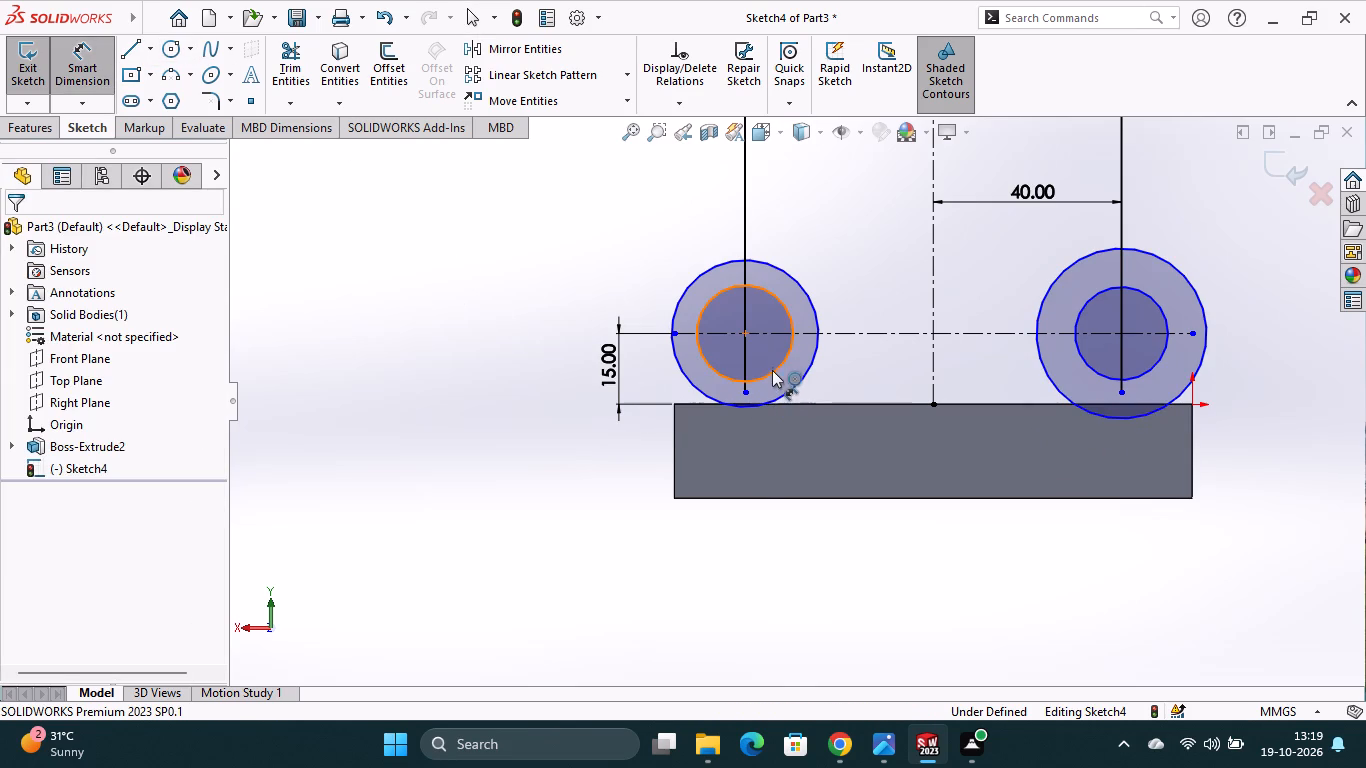
click(794, 247)
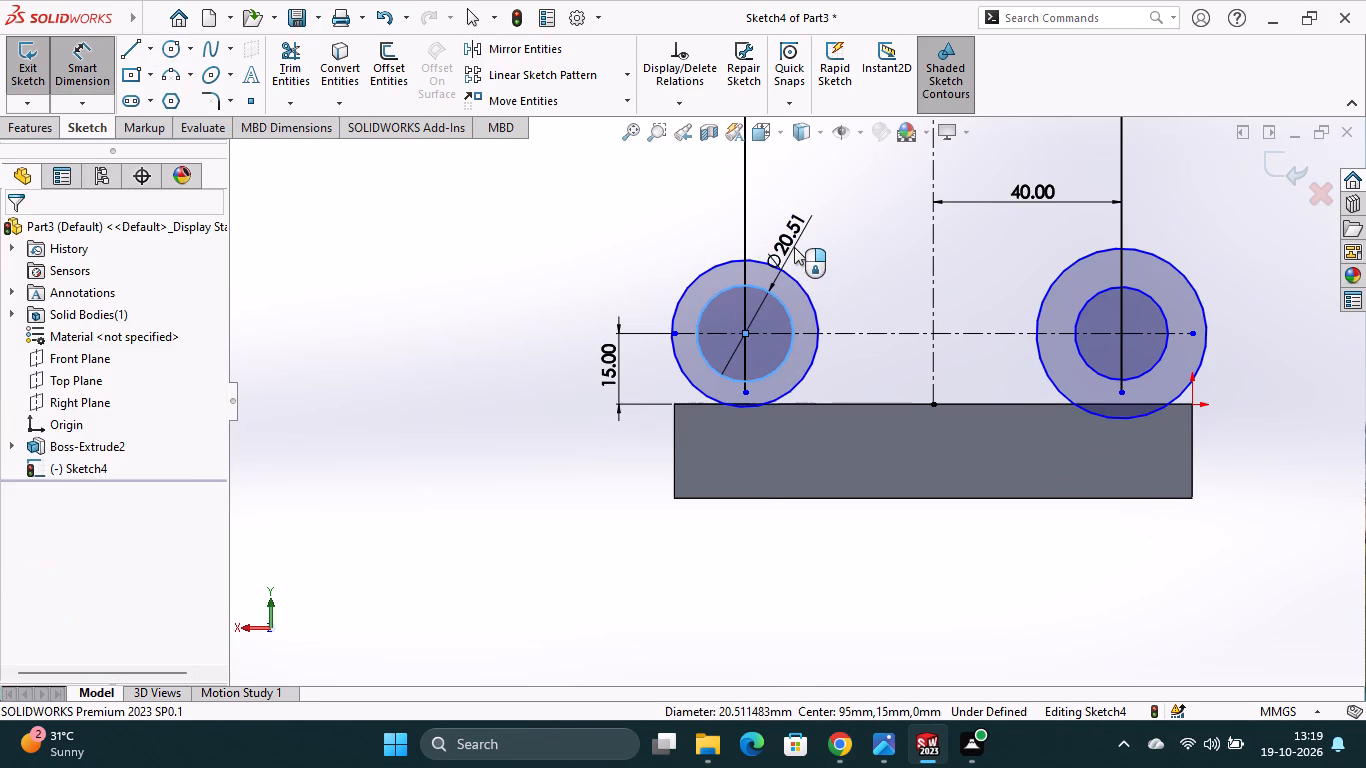
key(1)
key(5)
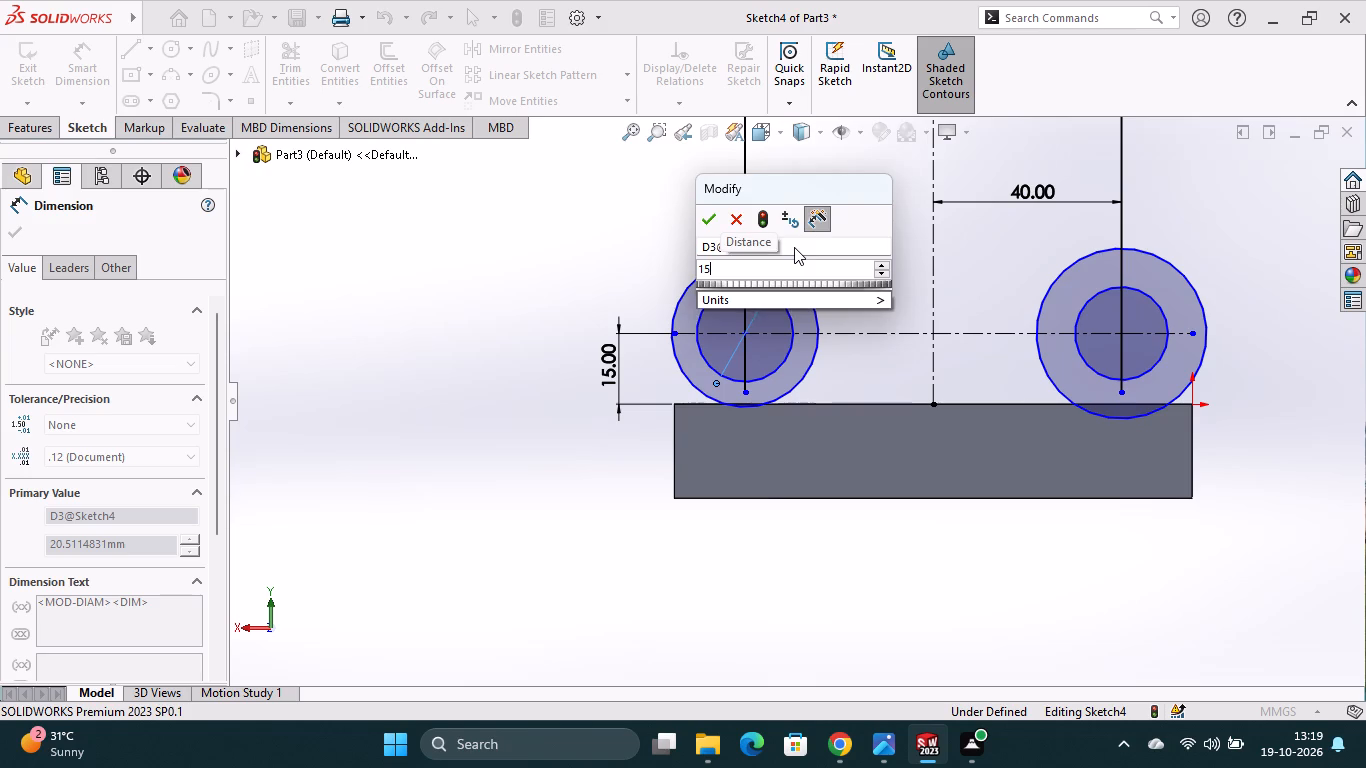
key(Return)
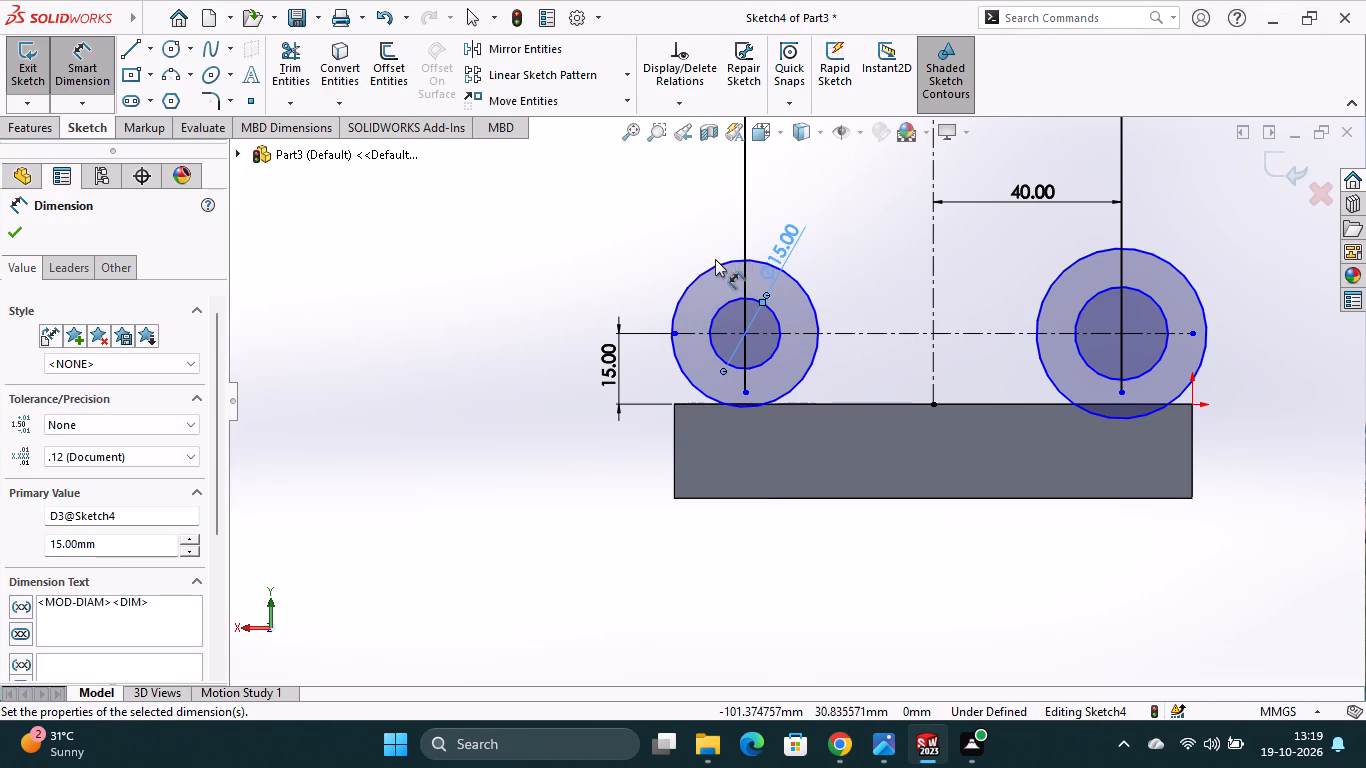
Dimension the outer circle of the left concentric pair with a diameter of 30 mm.
click(715, 266)
click(701, 257)
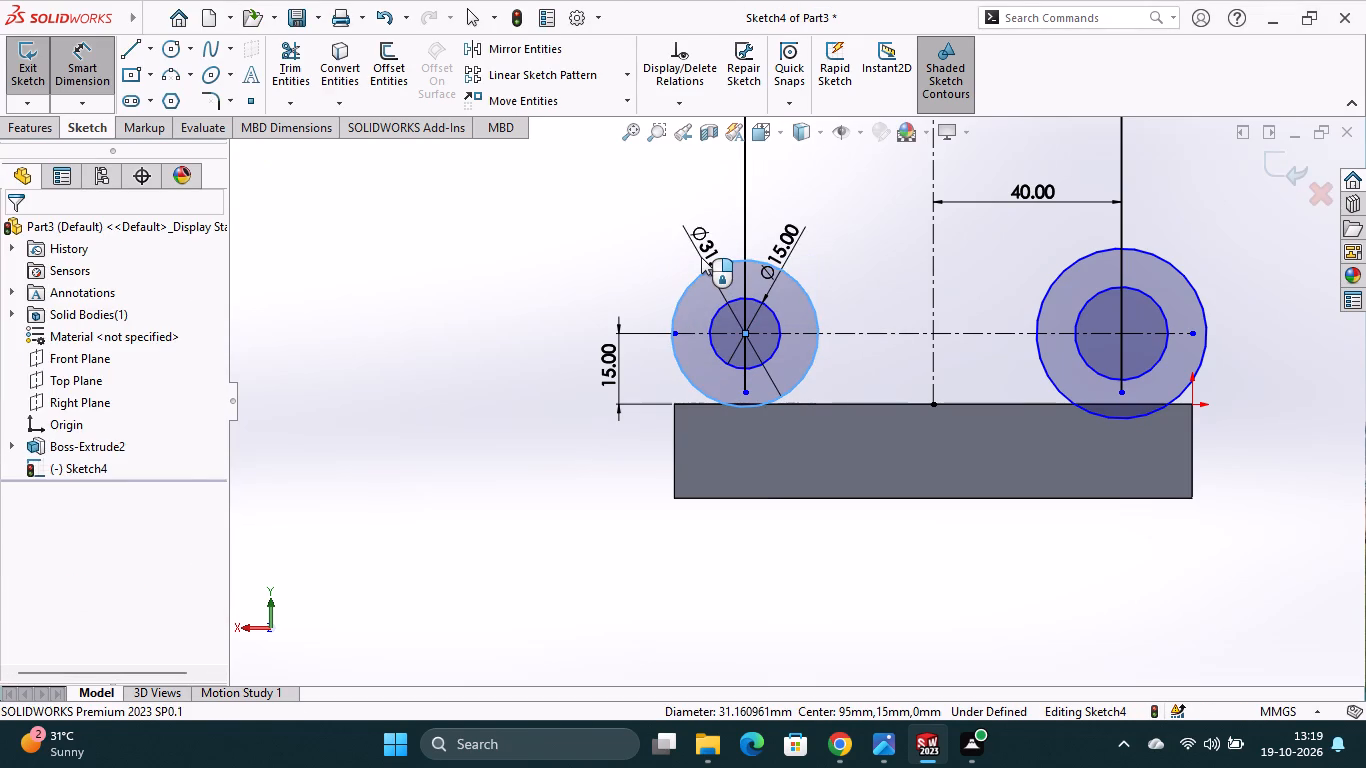
text(30)
key(Return)
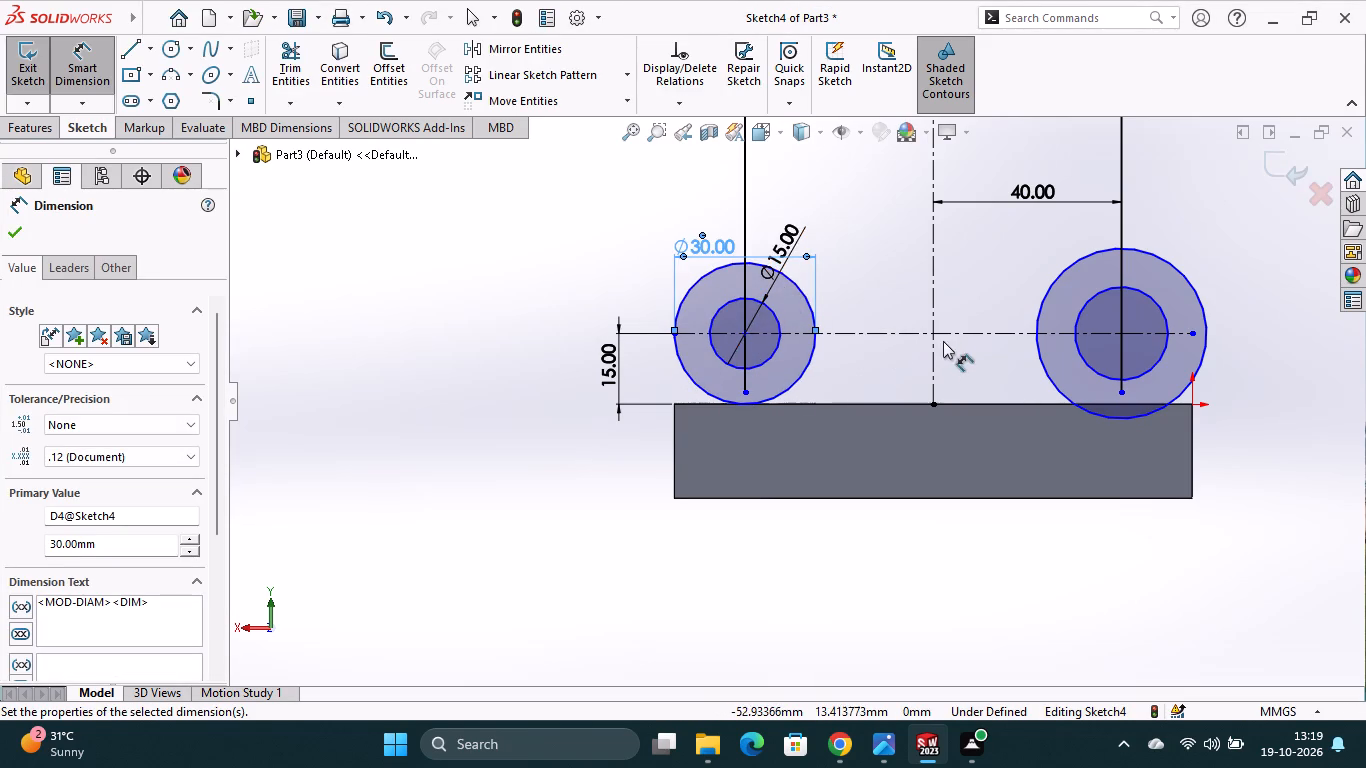
key(Escape)
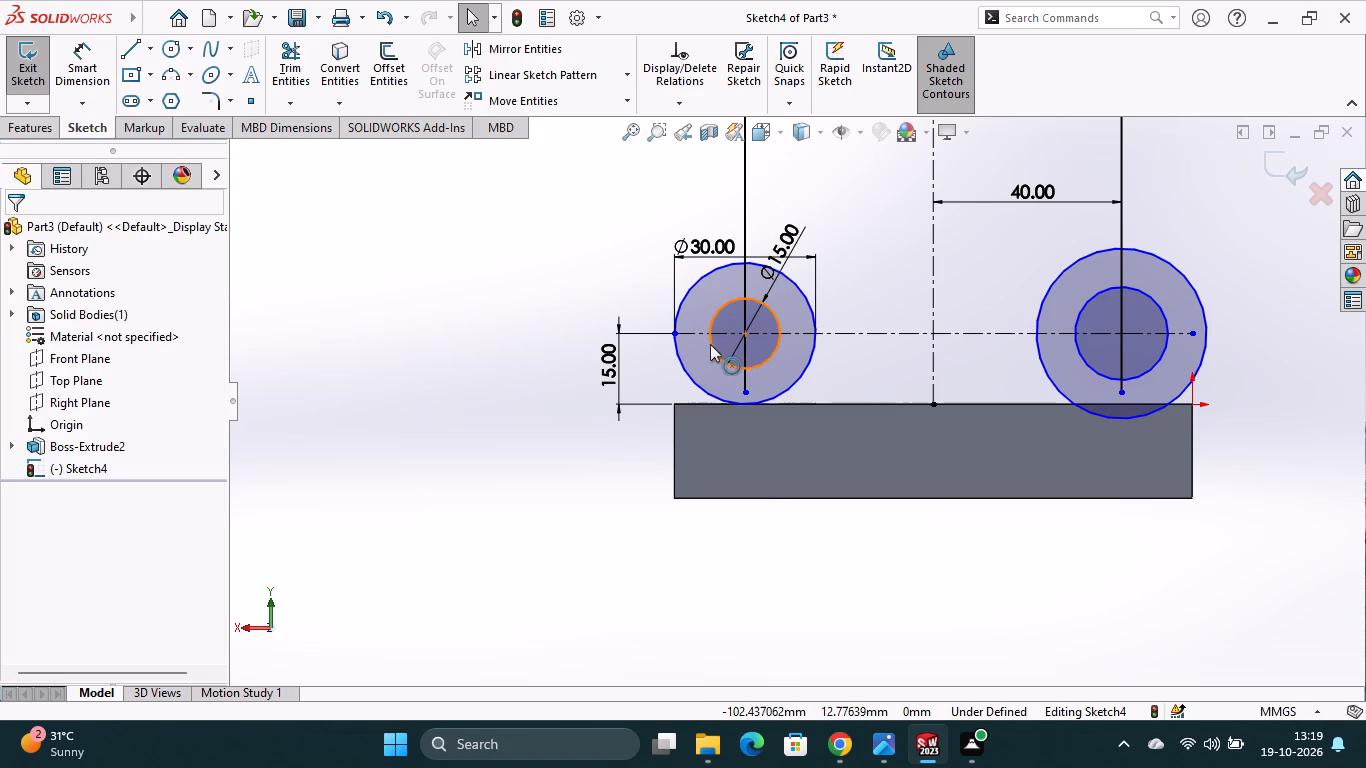
Add equal relations between the two inner circles and between the two outer circles of the left and right pairs.
ctrl+click(710, 344)
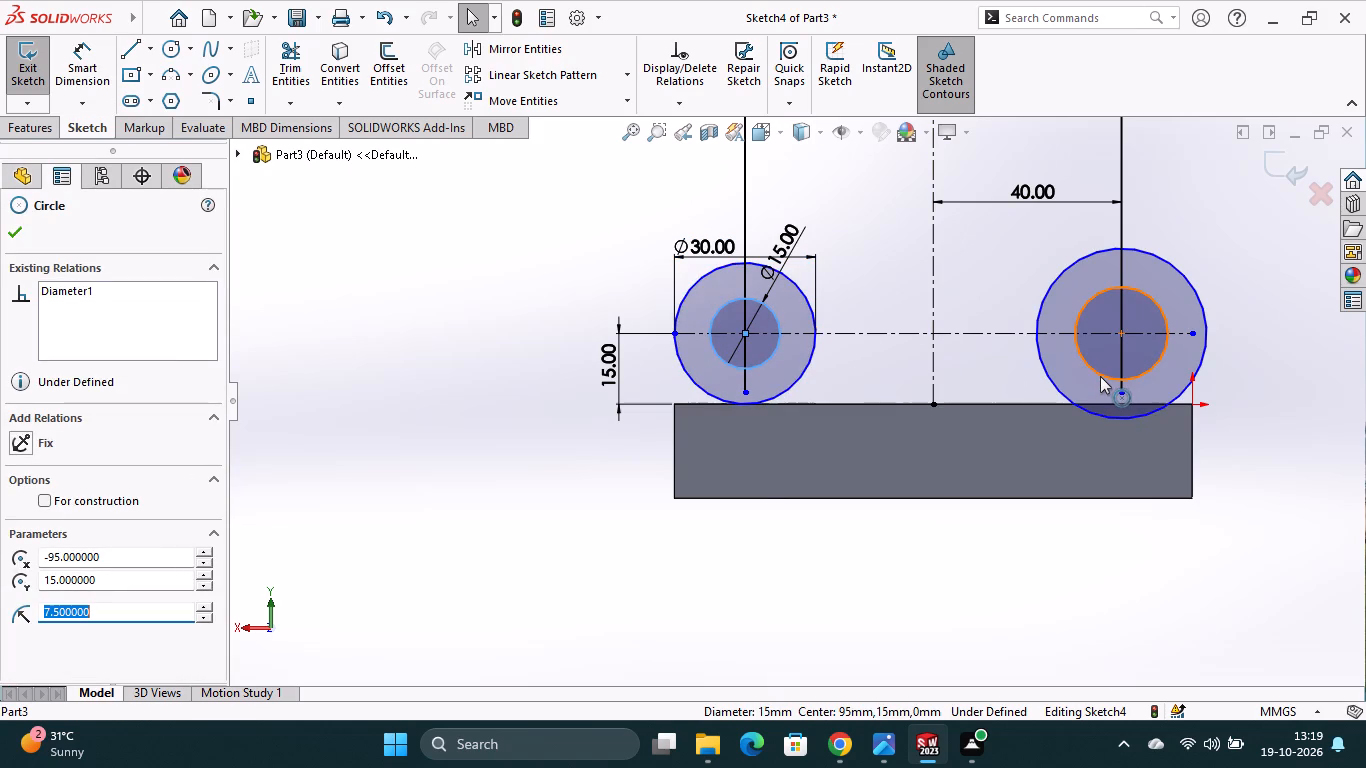
ctrl+click(1100, 376)
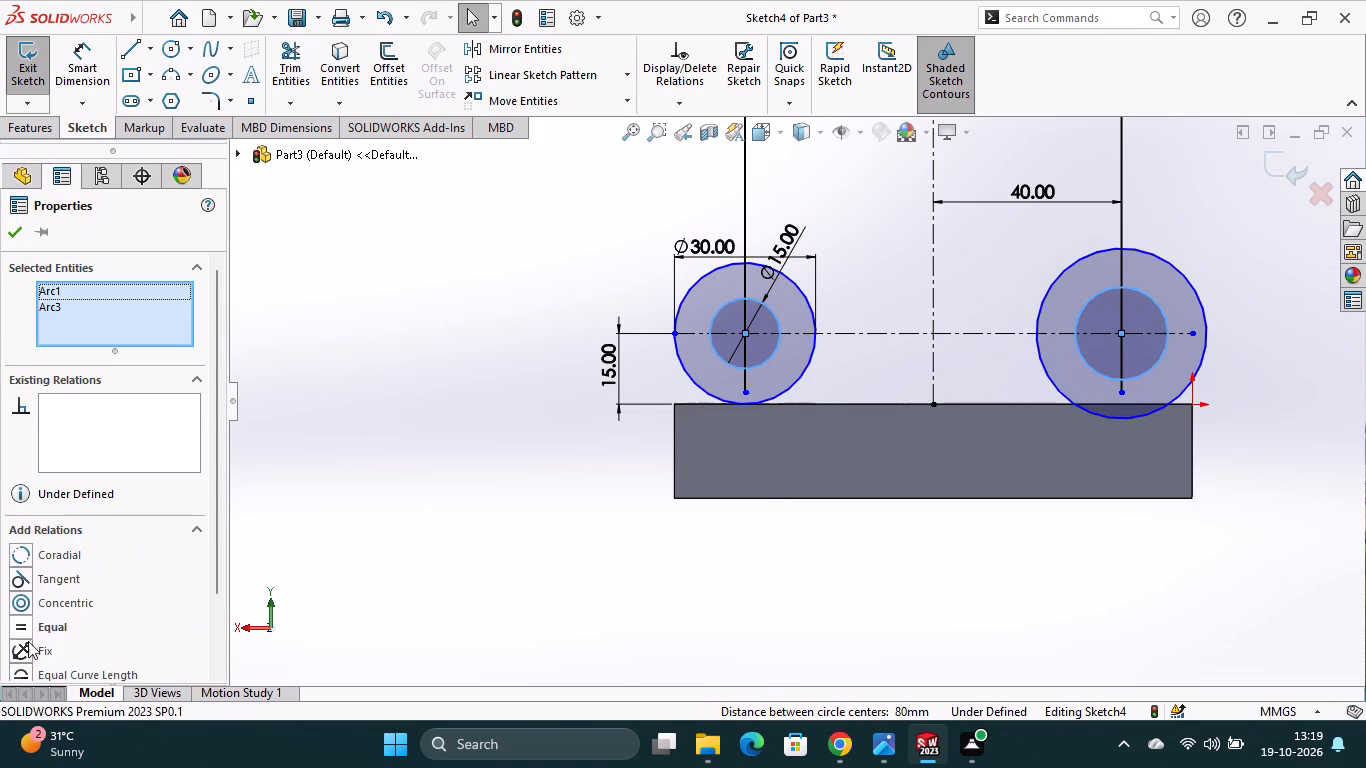
click(24, 626)
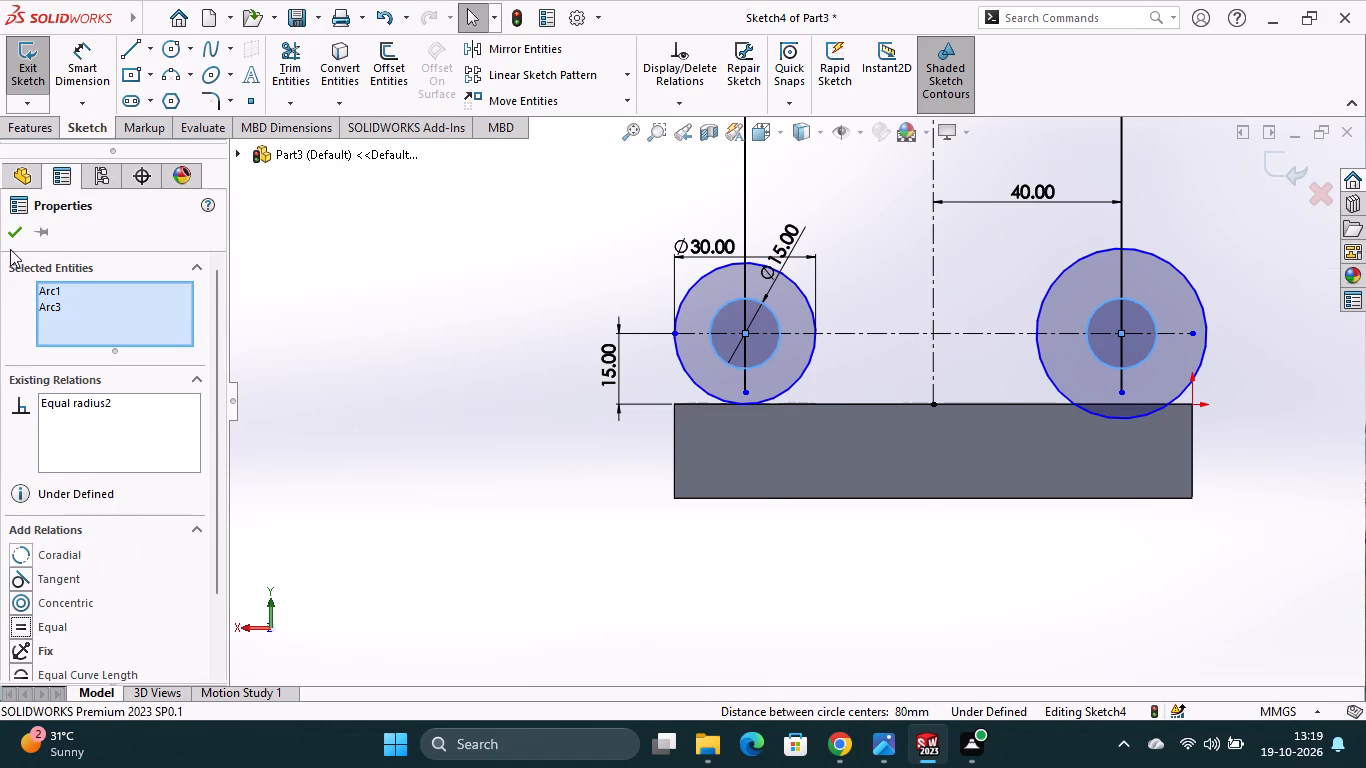
click(18, 233)
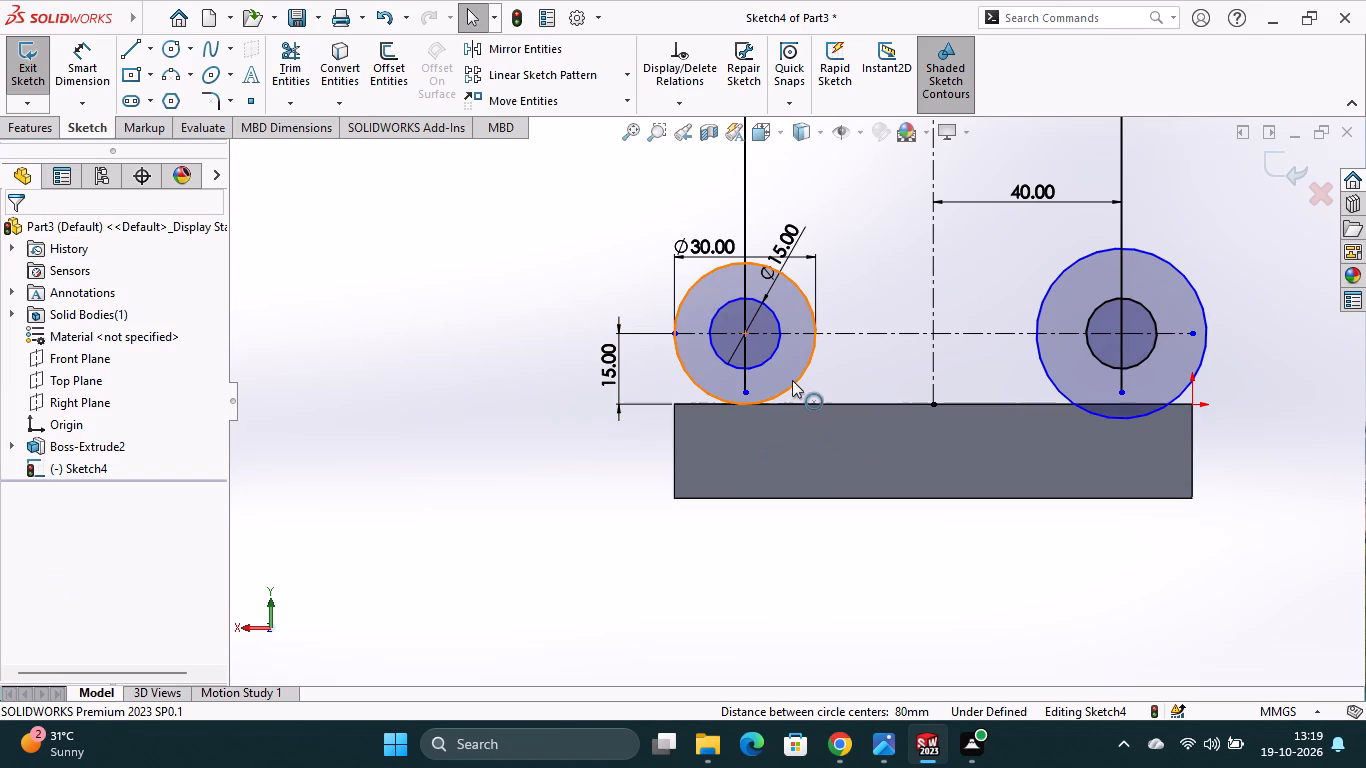
ctrl+click(793, 381)
ctrl+click(1050, 378)
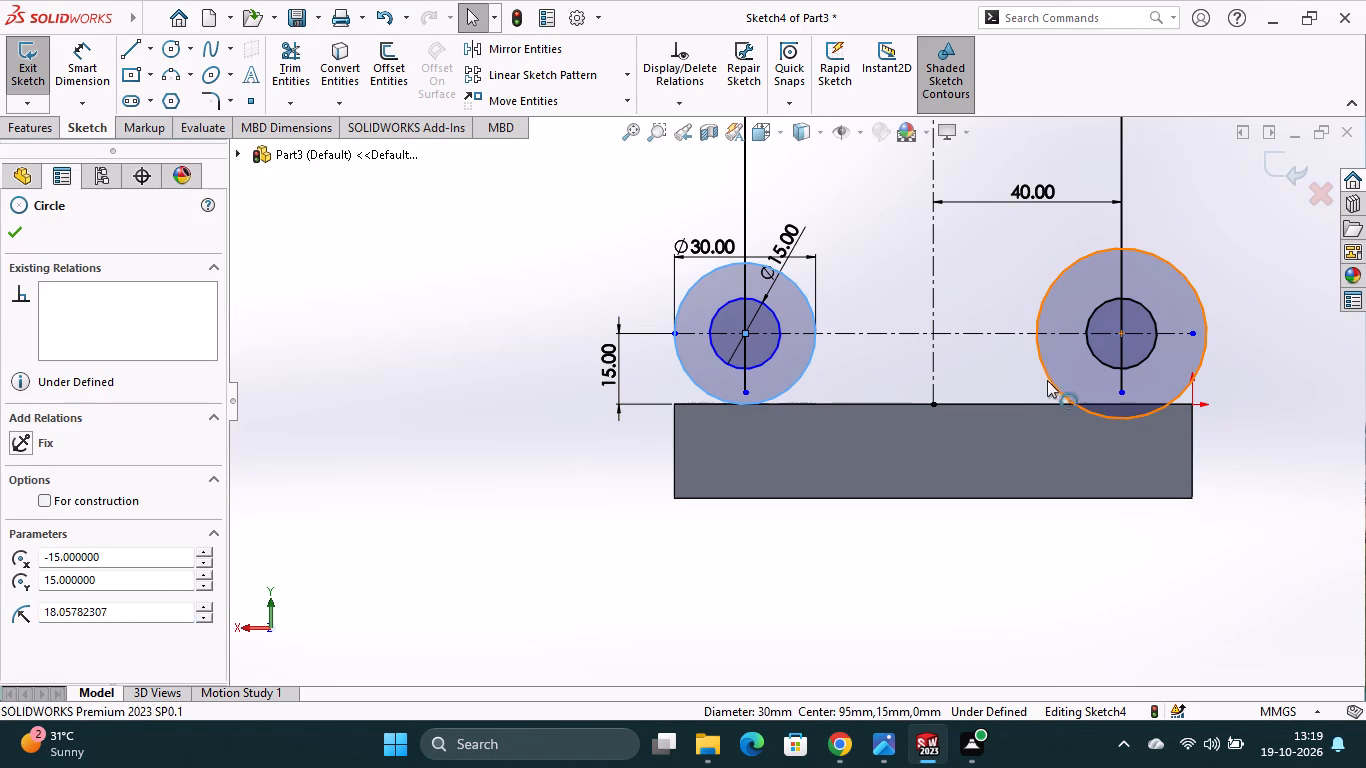
click(20, 630)
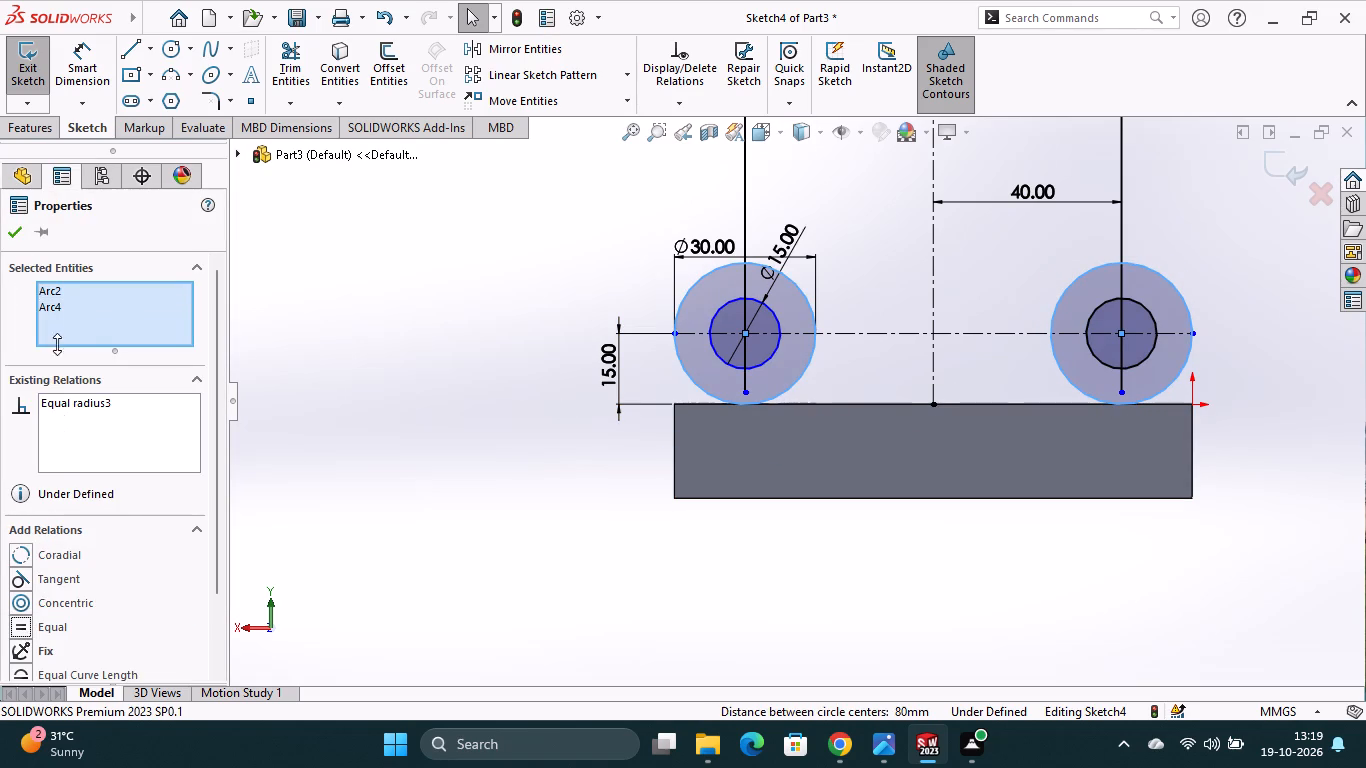
click(14, 235)
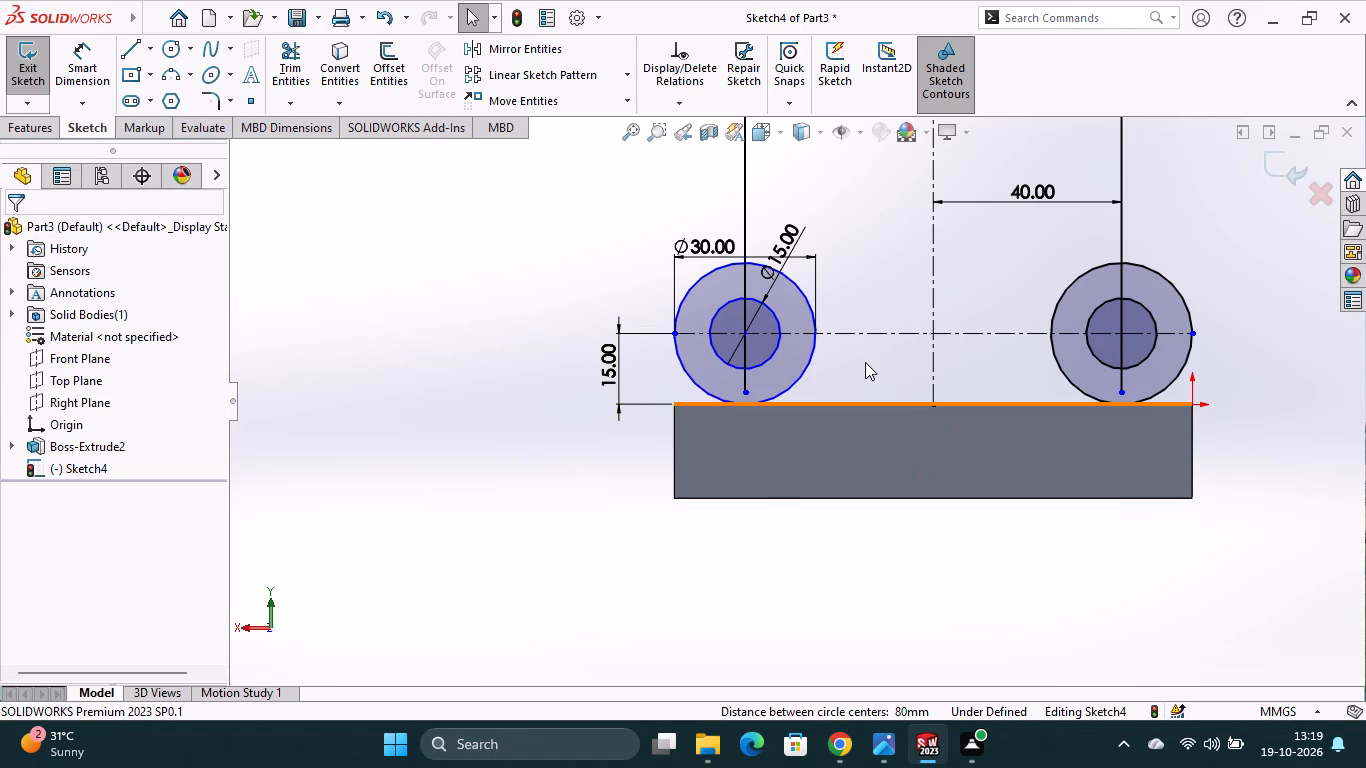
click(865, 362)
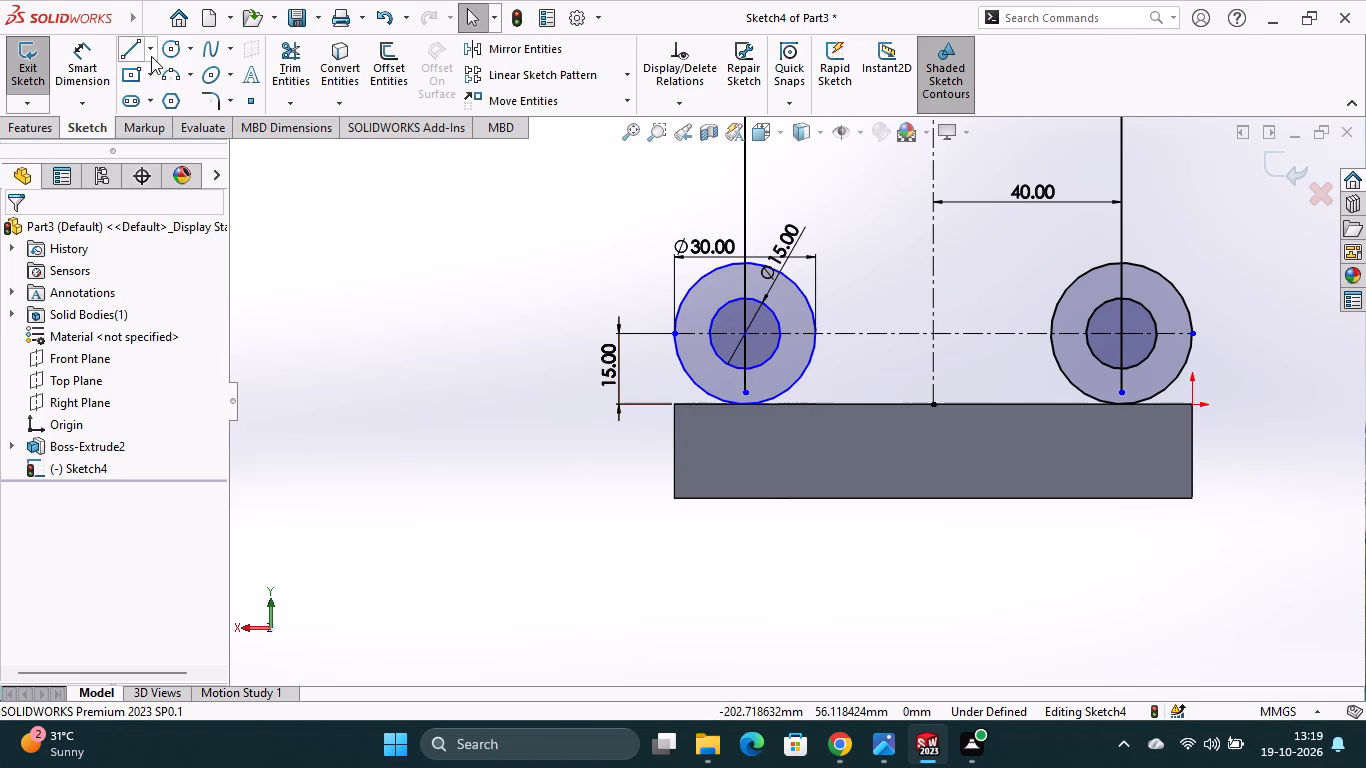
Draw a vertical line about 15 mm long from the block's upper-left corner to the left end of the horizontal centerline.
click(126, 48)
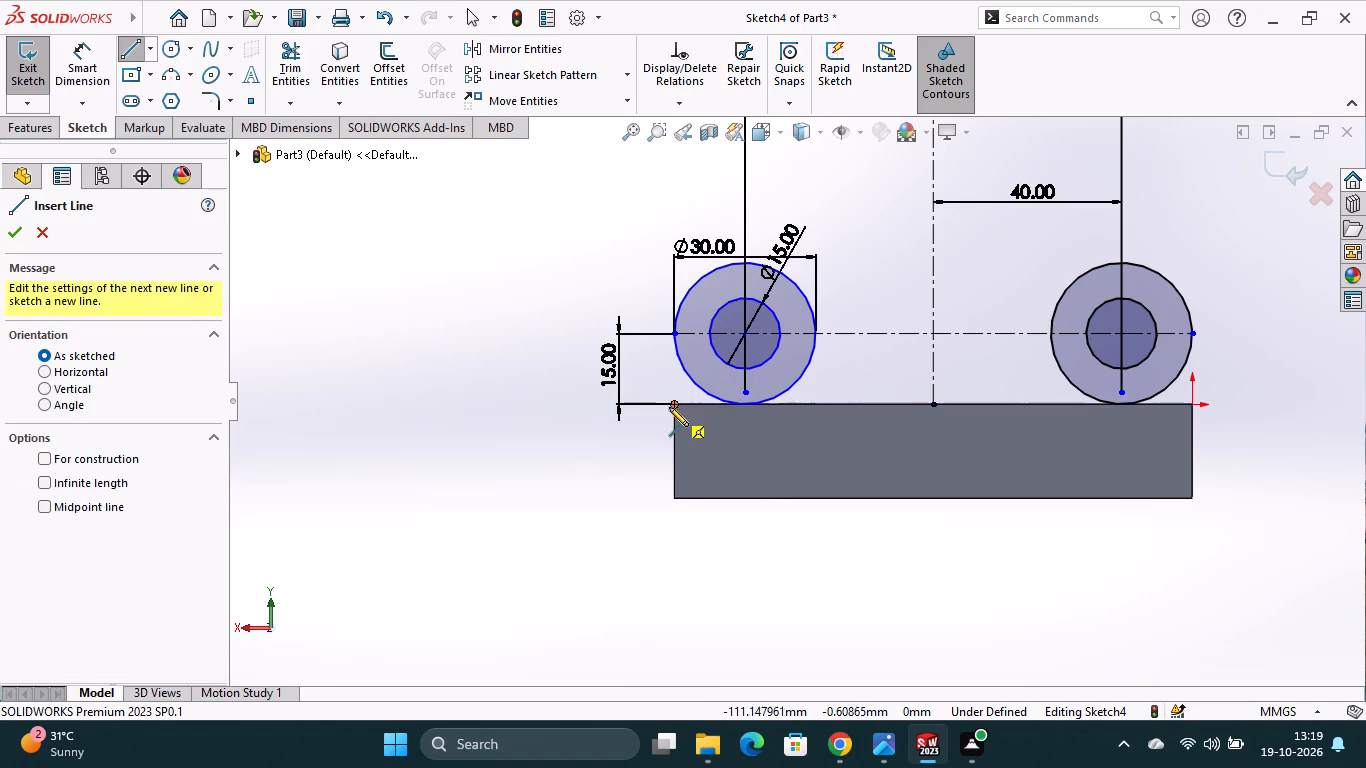
click(671, 405)
click(676, 335)
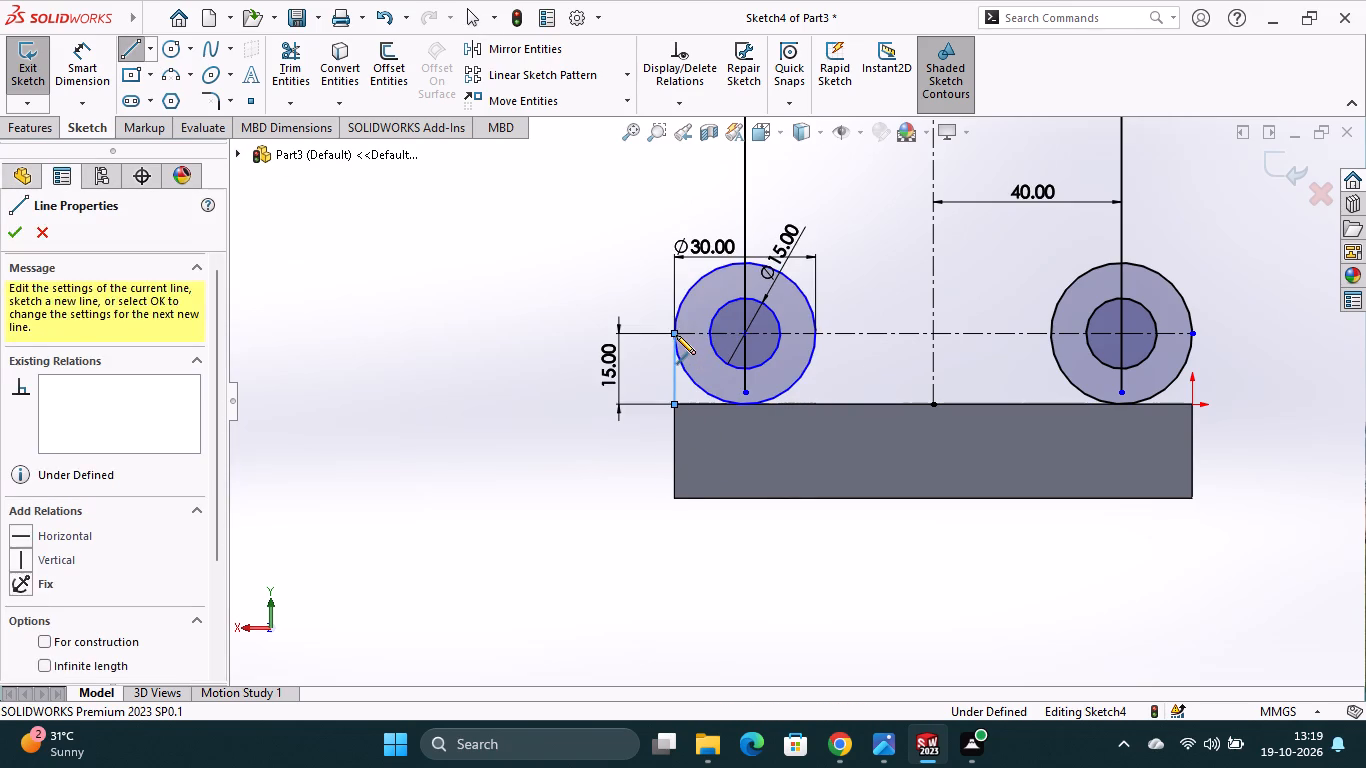
key(Escape)
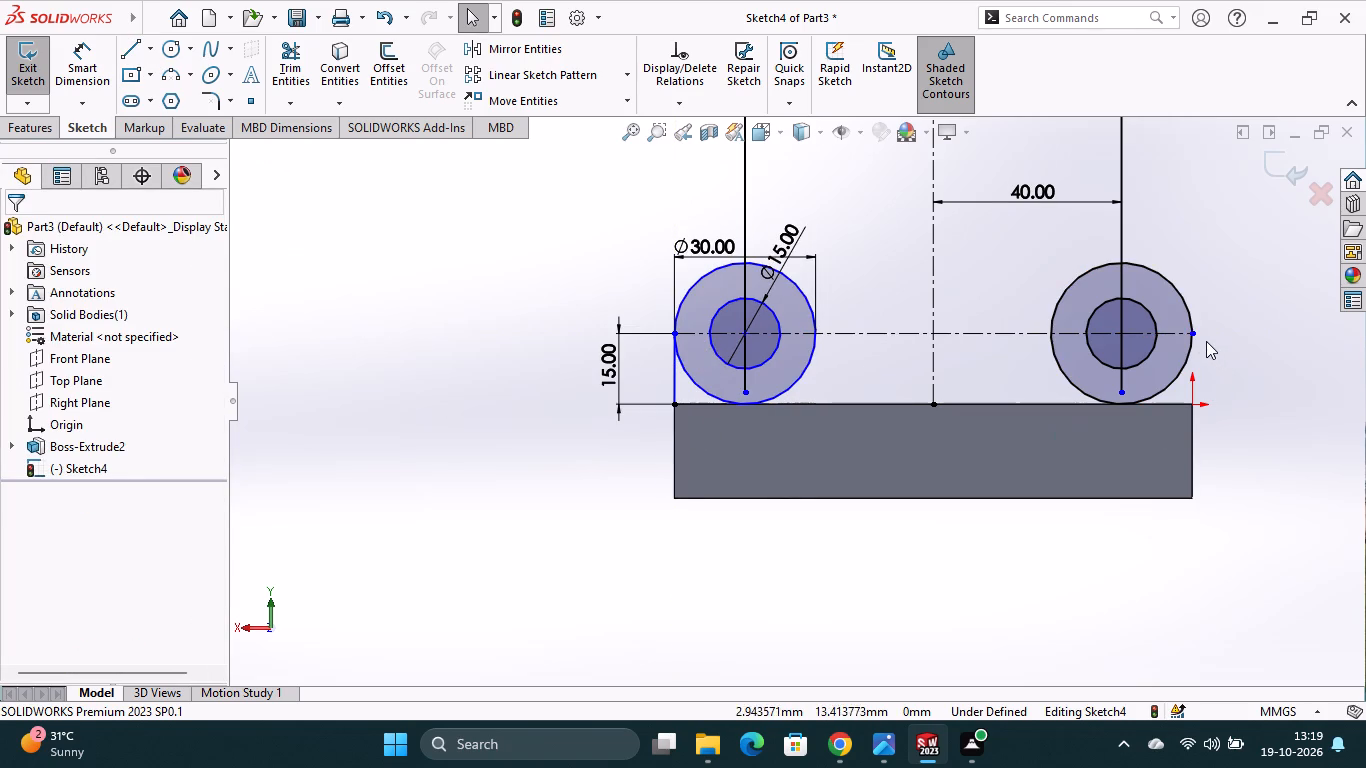
Draw a vertical line about 15 mm long from the right end of the horizontal centerline to the block's upper-right corner.
click(138, 51)
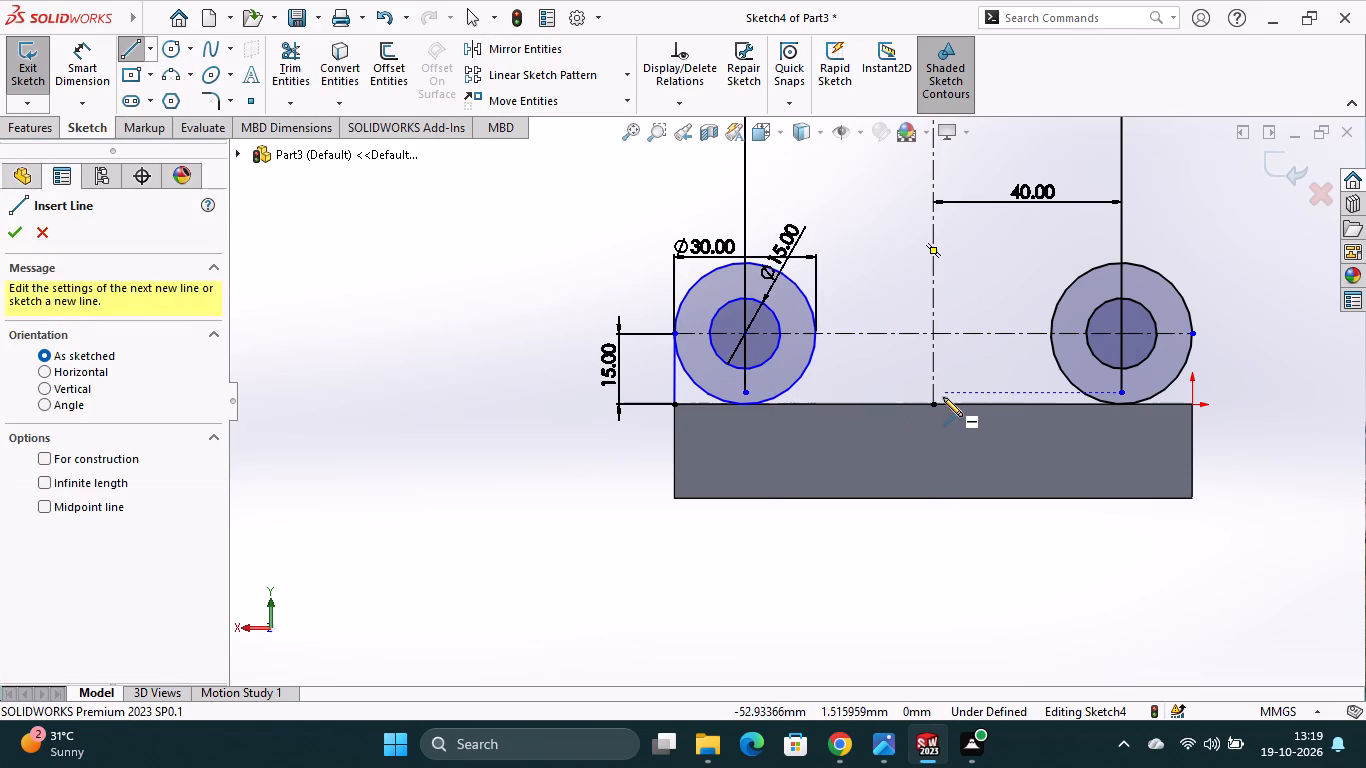
click(1193, 333)
click(1196, 403)
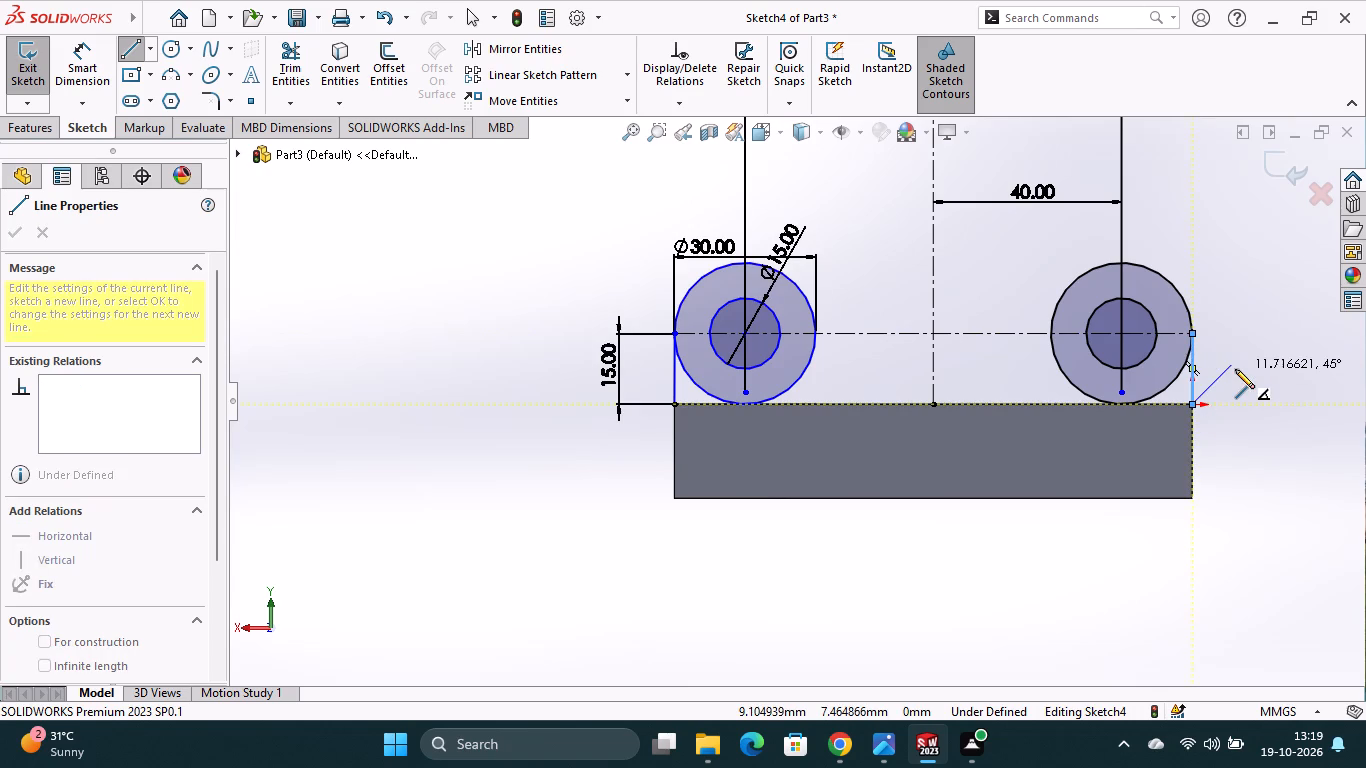
key(Escape)
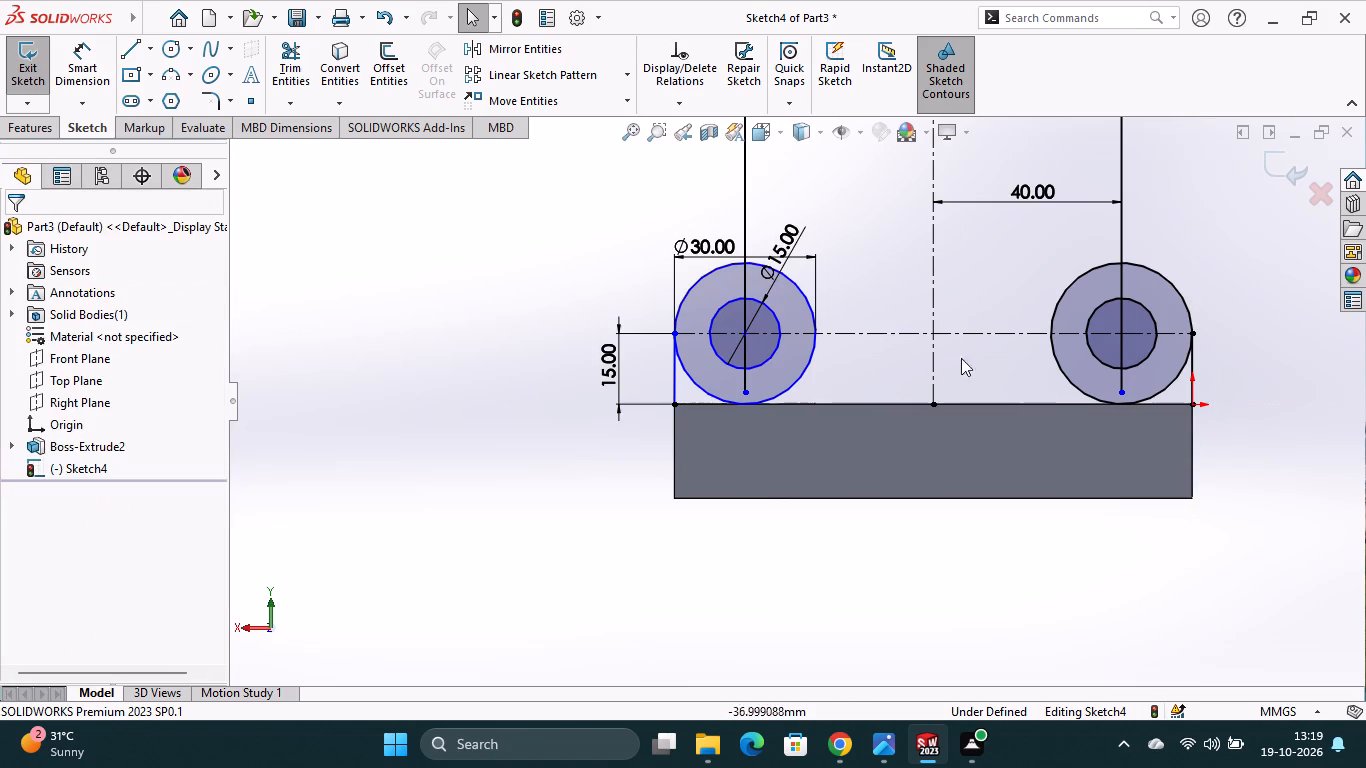
Extend the vertical centerline and both vertical lines upward, taking the two lines' top ends to about 97 mm above the block.
scroll(822, 301, up, 1)
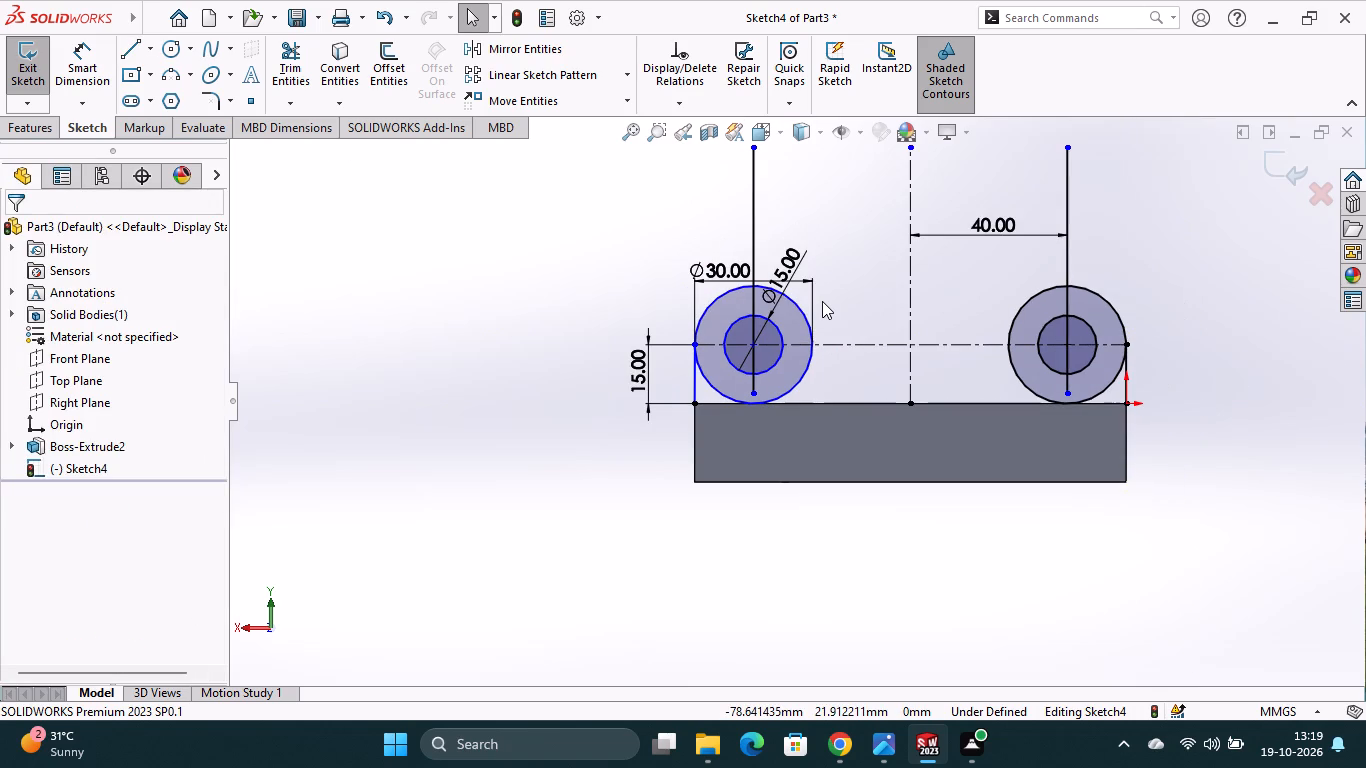
scroll(891, 301, up, 1)
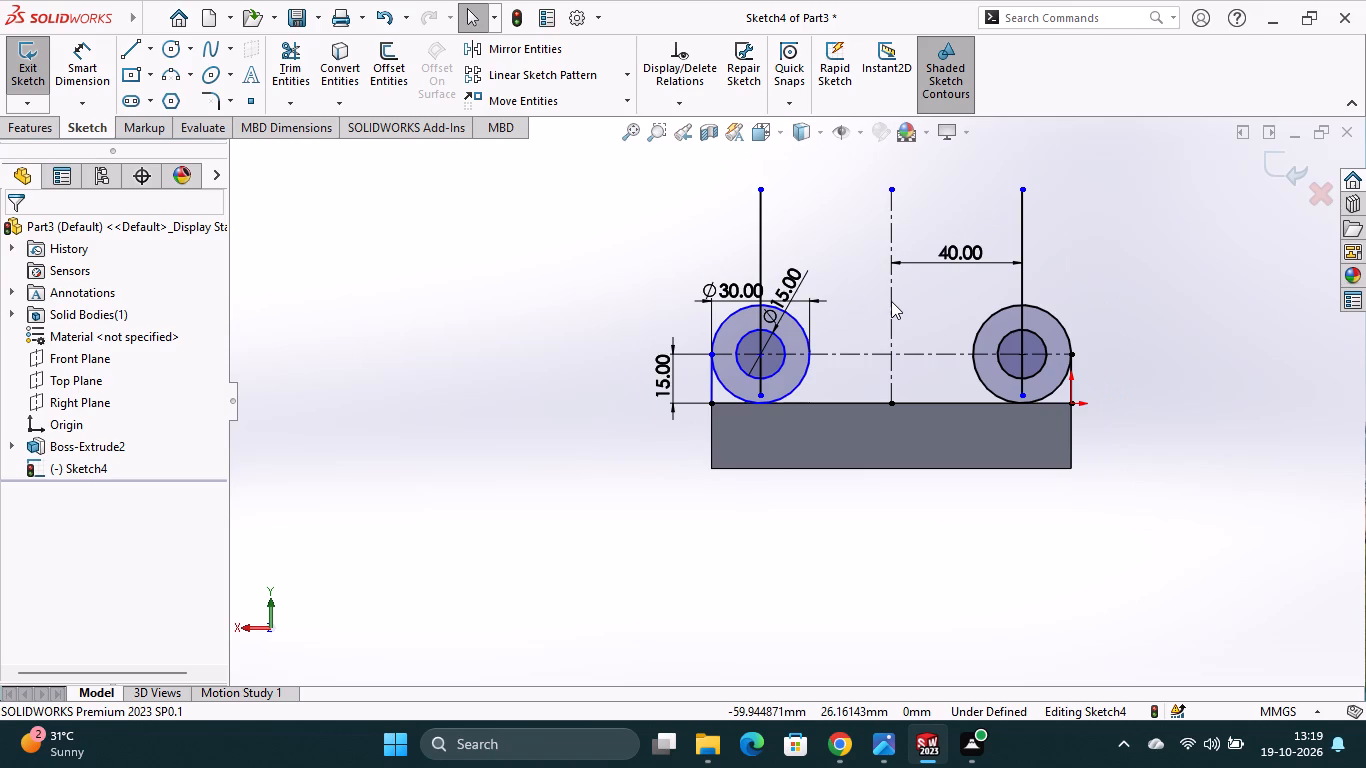
scroll(1089, 333, up, 1)
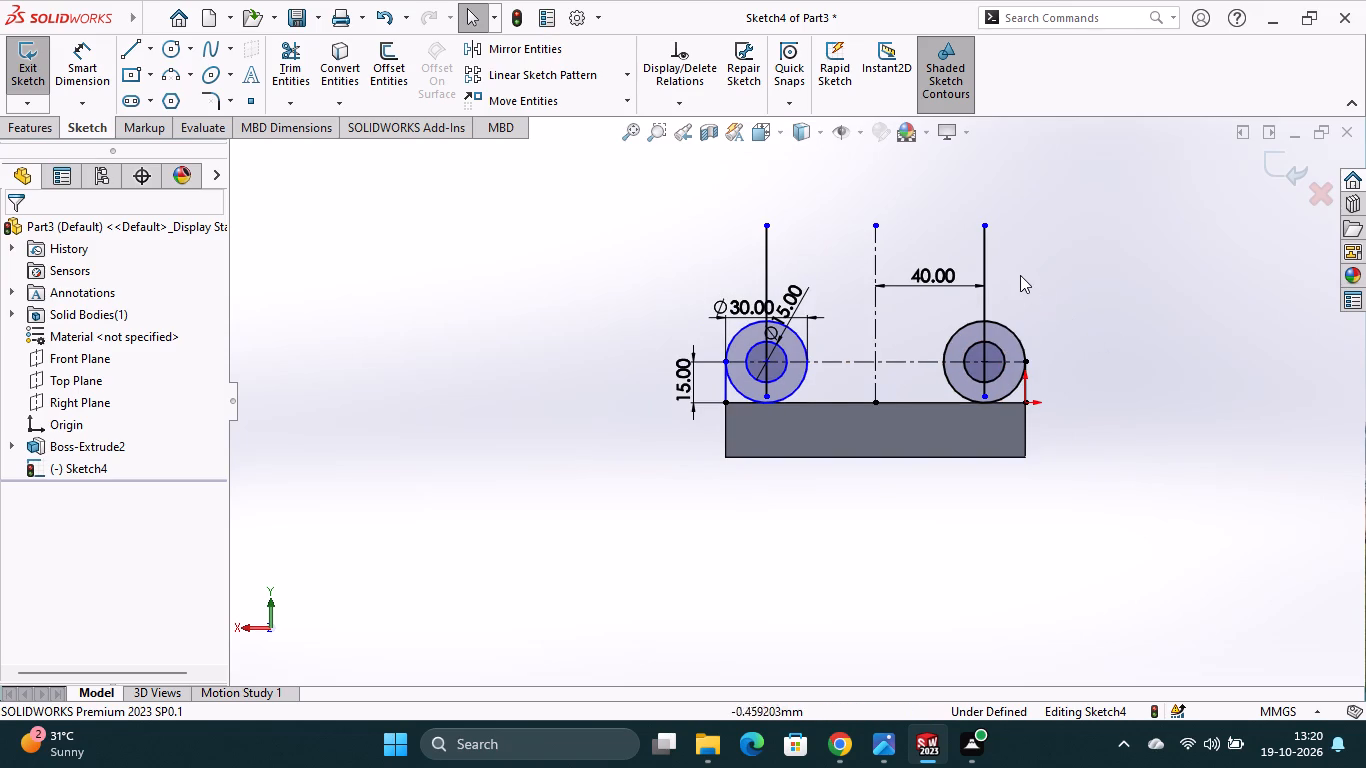
scroll(1015, 267, up, 1)
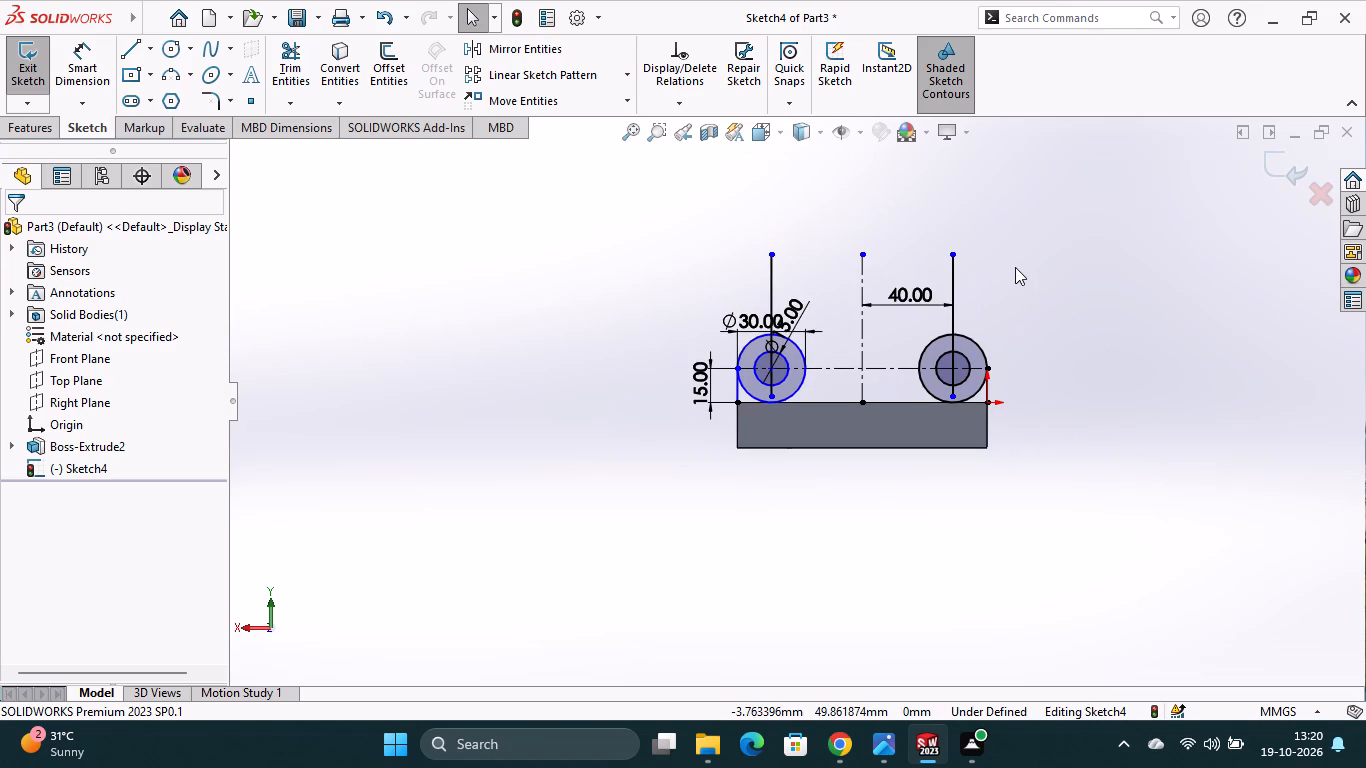
drag(863, 254, 869, 219)
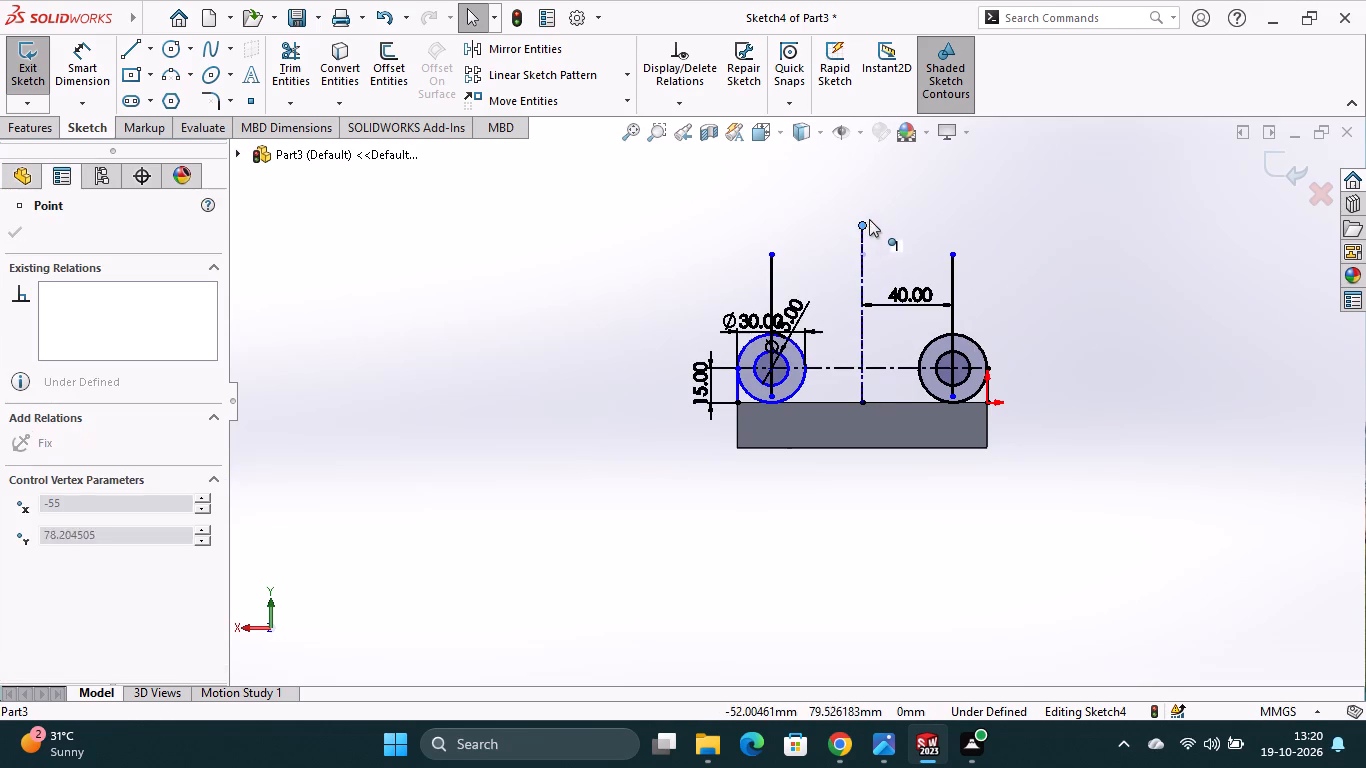
drag(869, 219, 876, 148)
drag(955, 254, 958, 183)
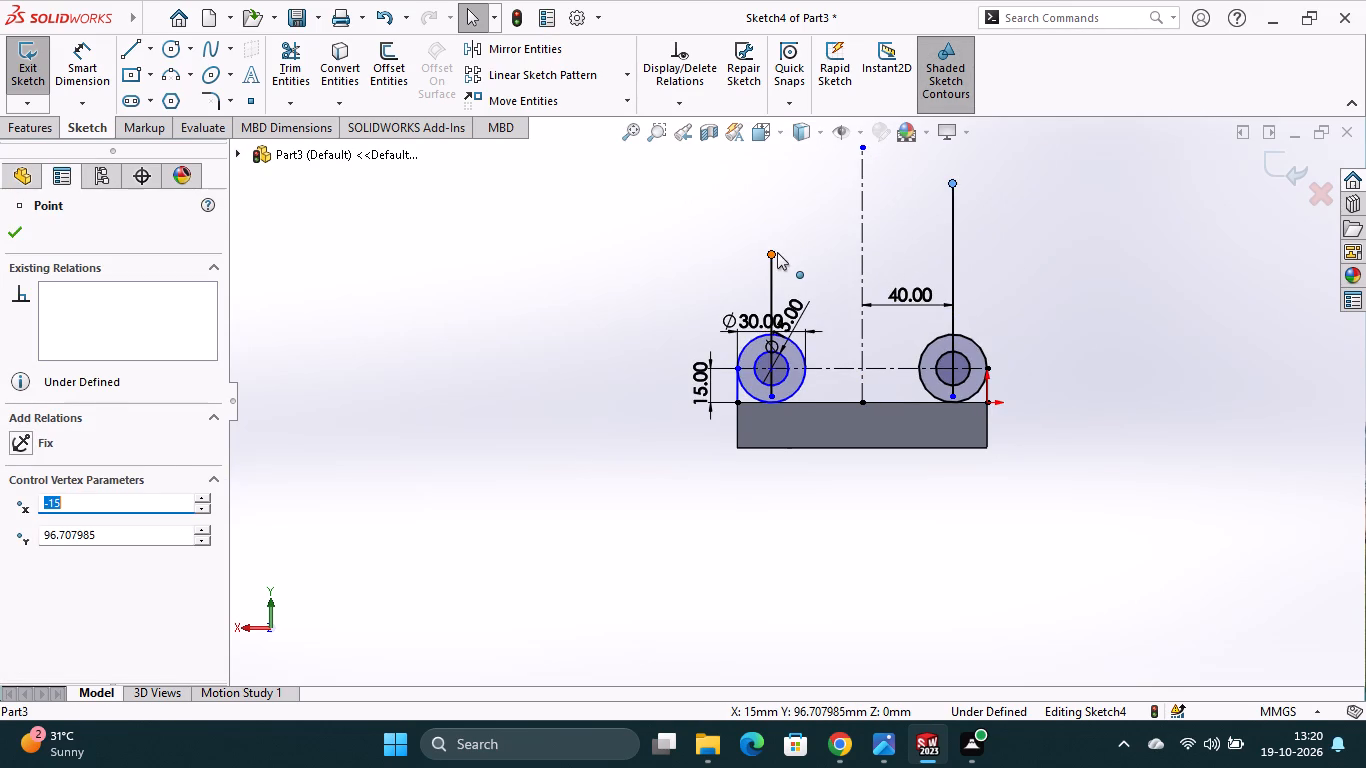
drag(776, 252, 783, 182)
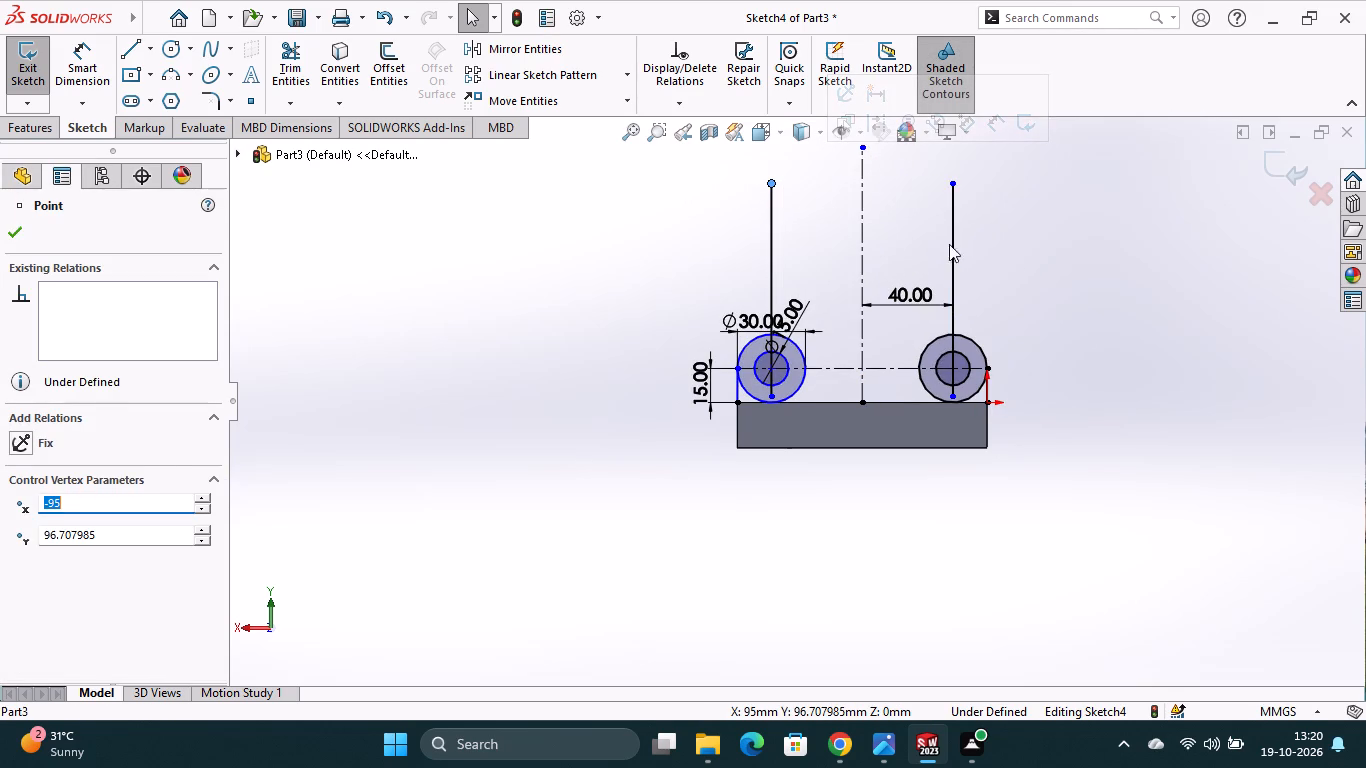
key(Escape)
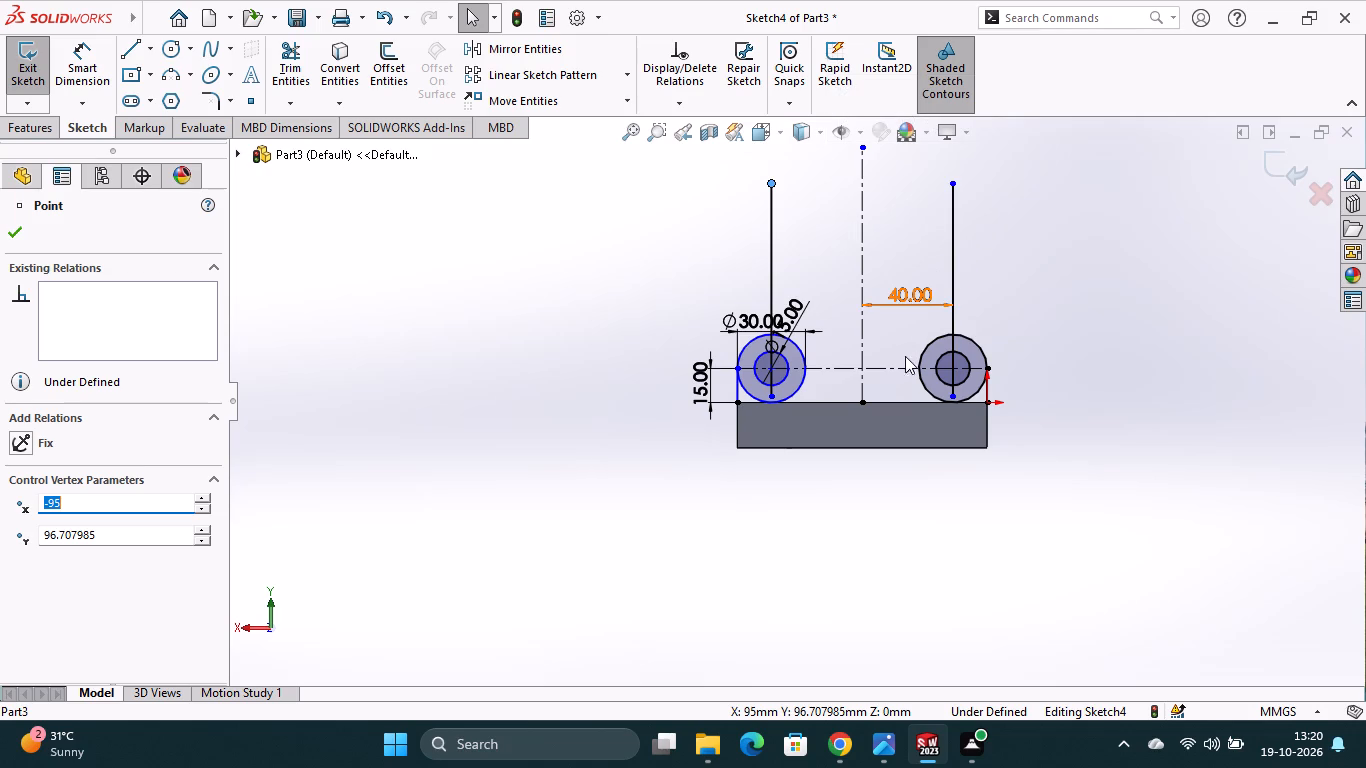
Offset the horizontal centerline and its connected end lines outward by 50 mm, with the direction reversed.
click(390, 73)
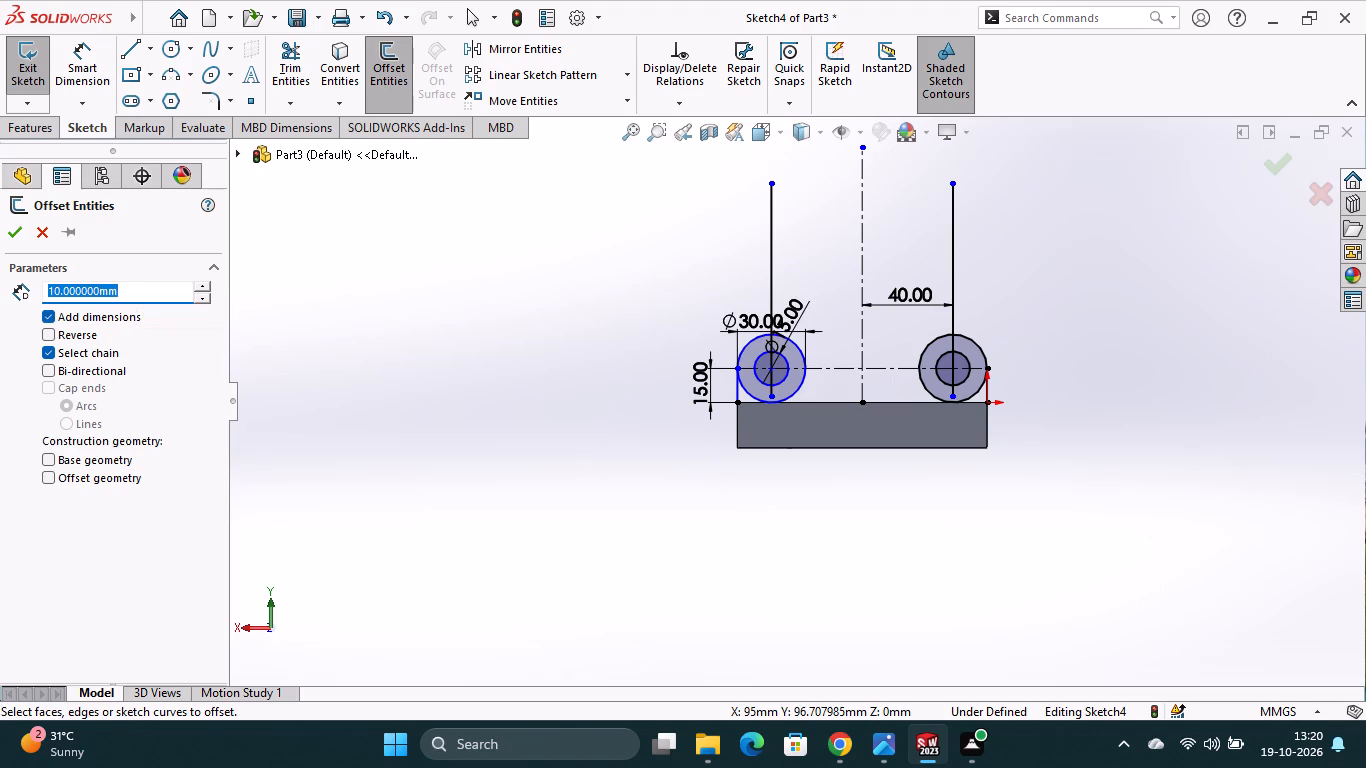
text(50)
key(Return)
click(841, 364)
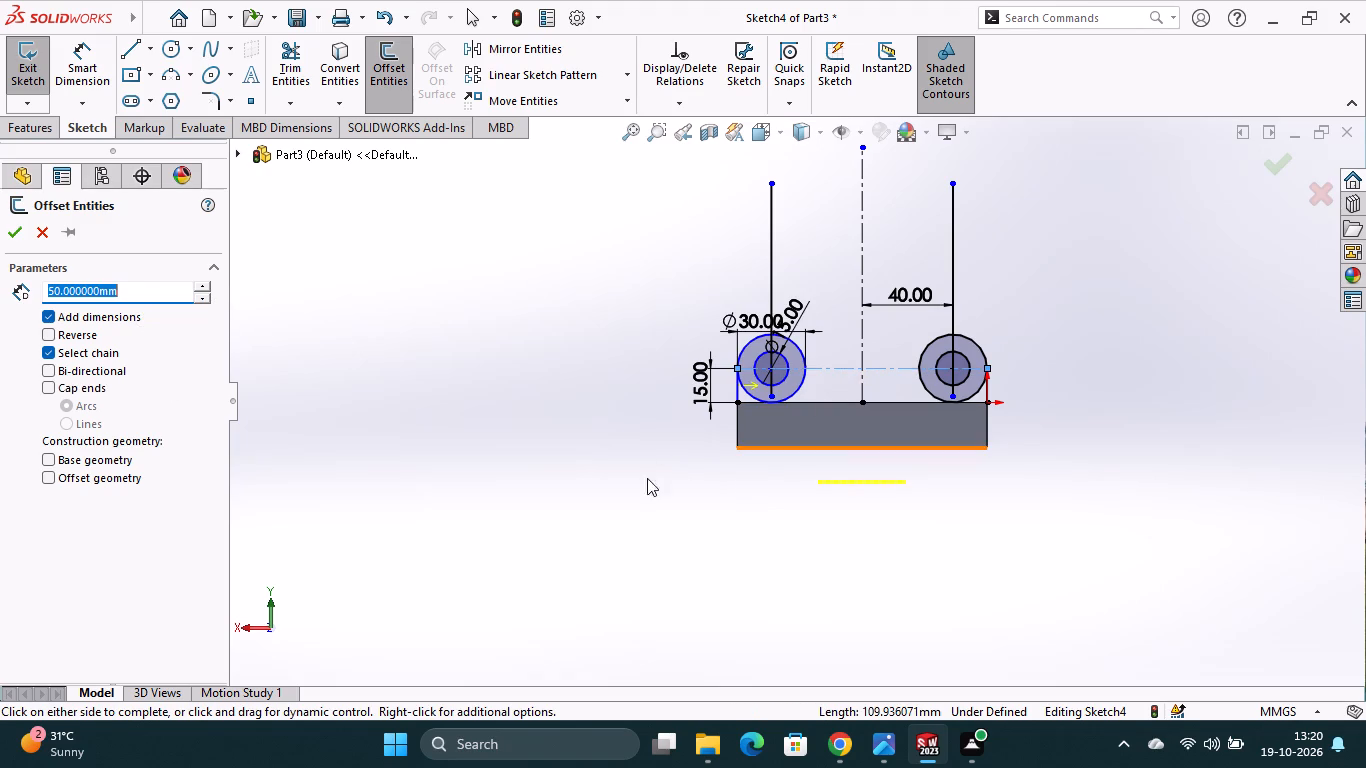
click(54, 337)
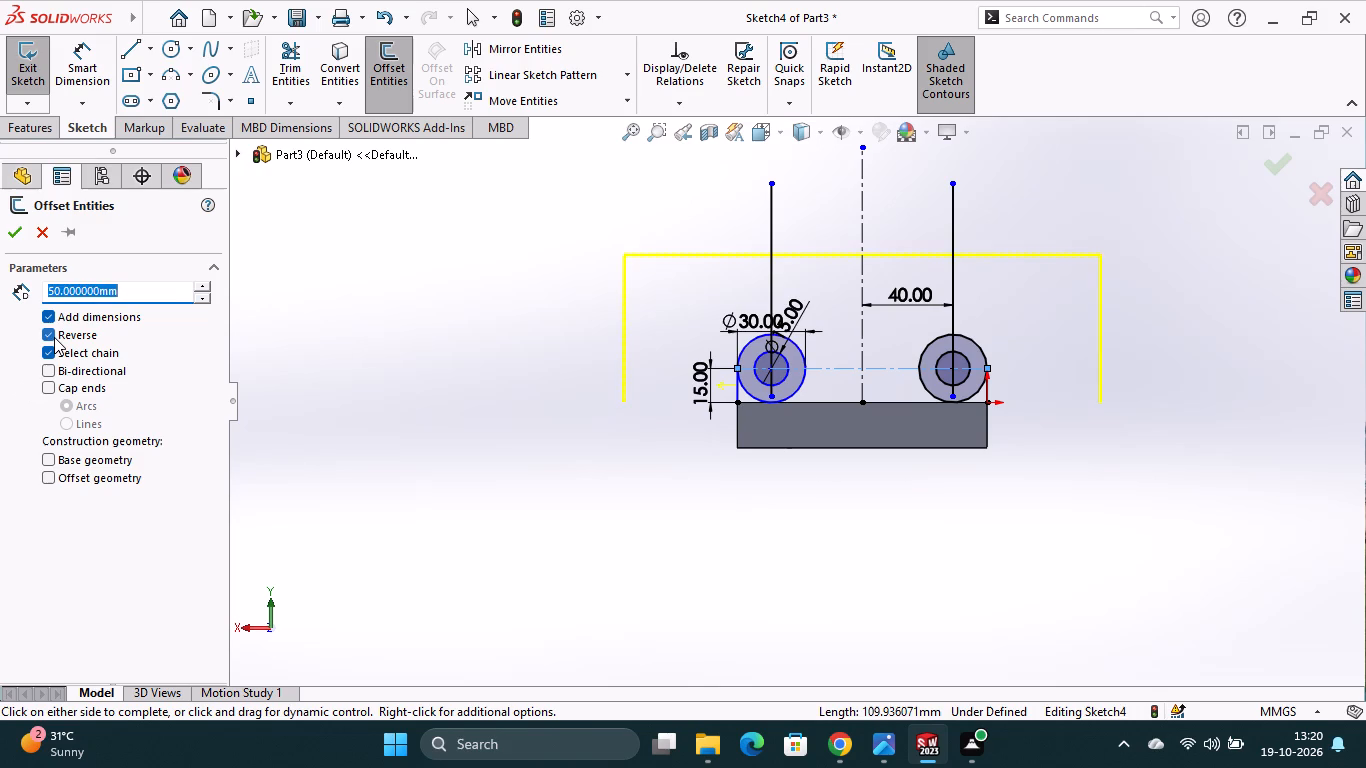
click(13, 239)
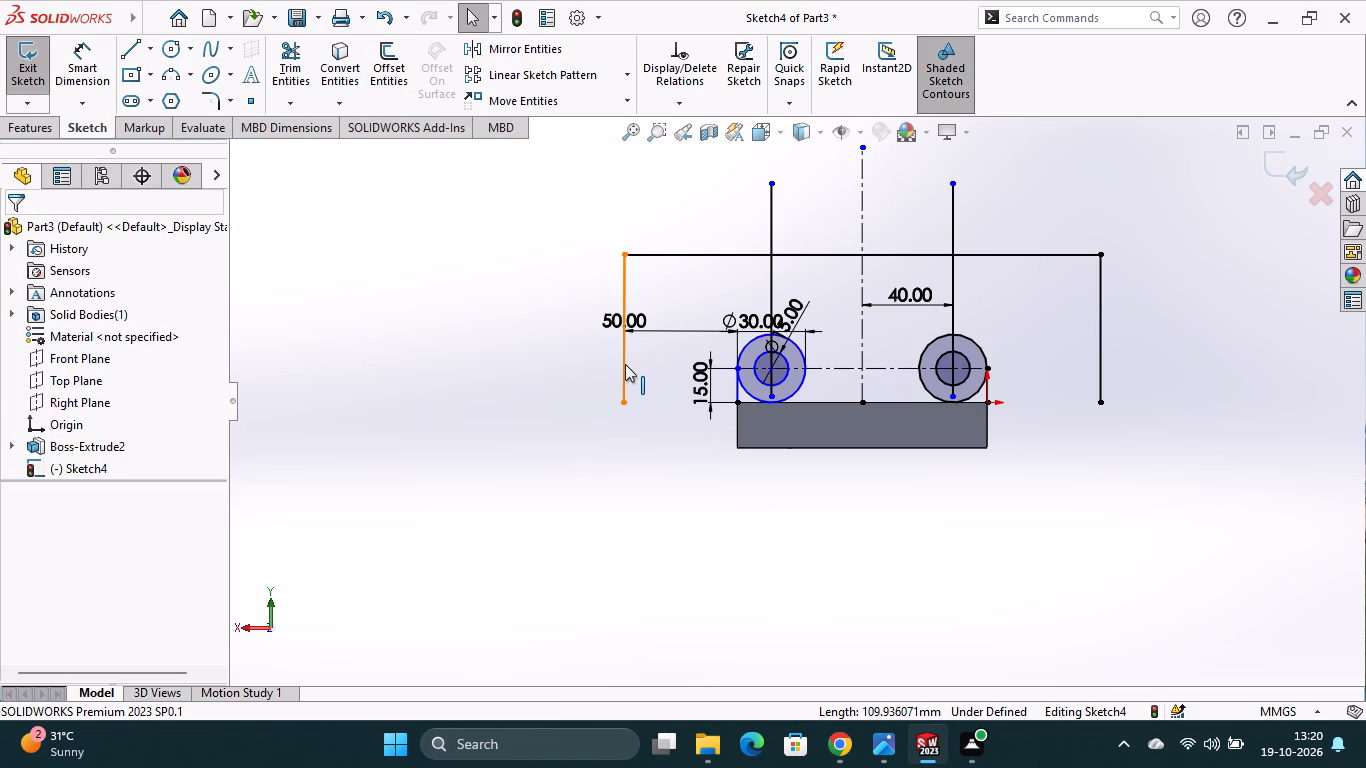
Delete the left and right vertical segments of the offset chain, keeping its horizontal line.
right_click(625, 364)
click(660, 671)
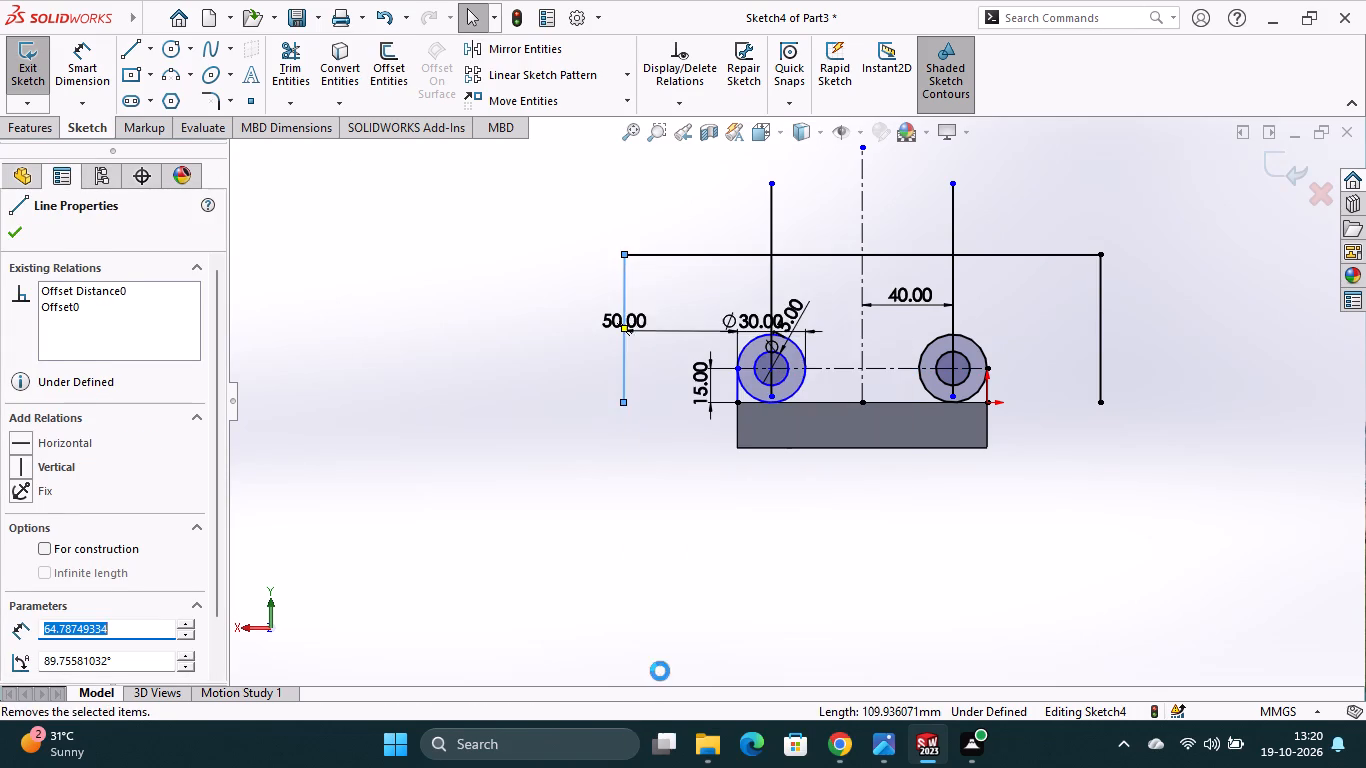
right_click(1100, 357)
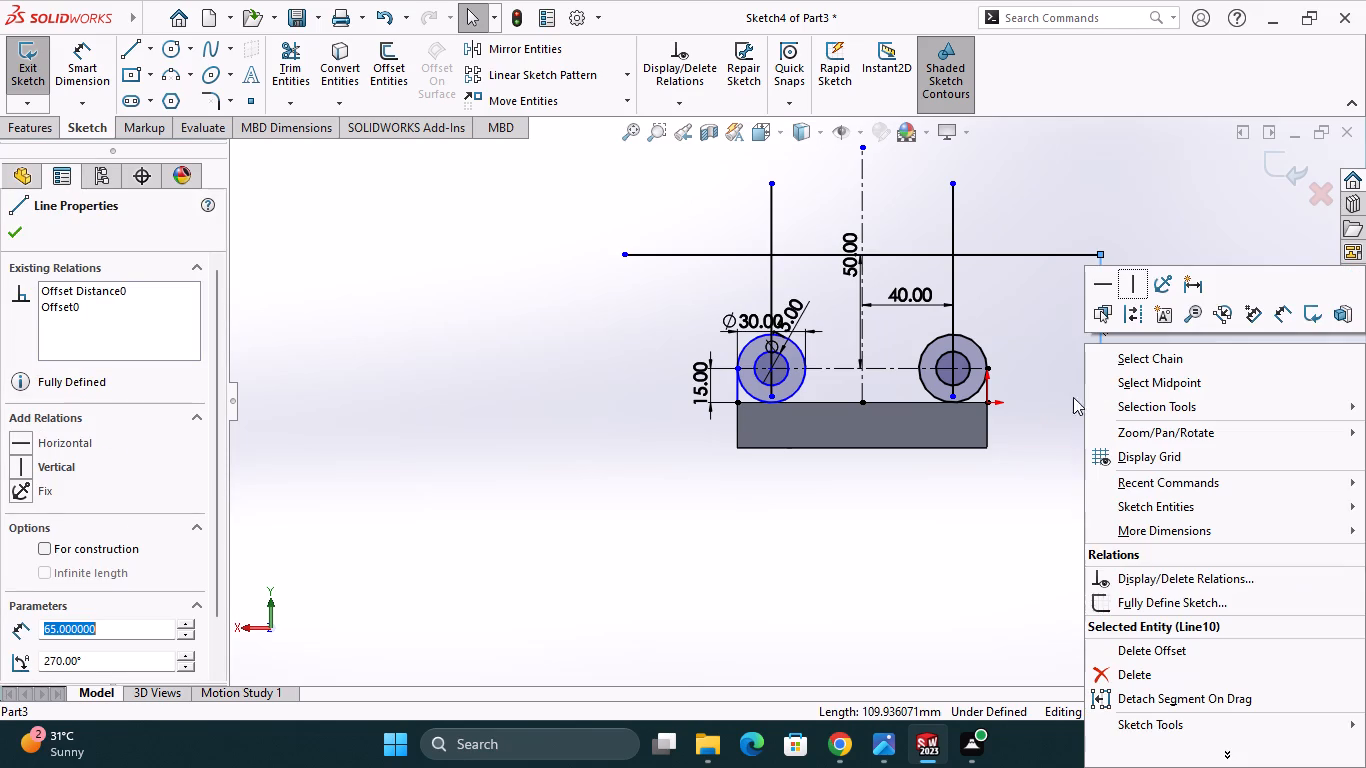
click(1131, 672)
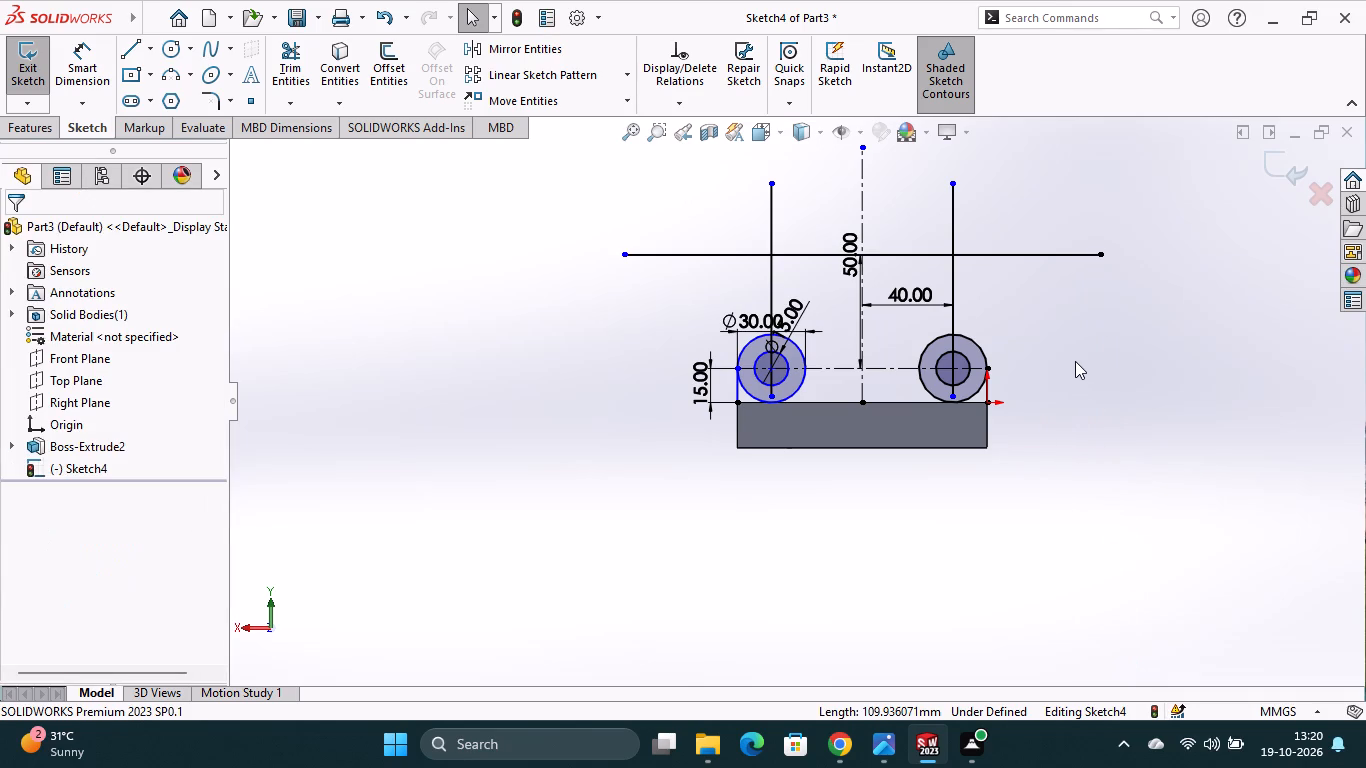
Convert the remaining horizontal offset line to construction geometry.
right_click(1023, 253)
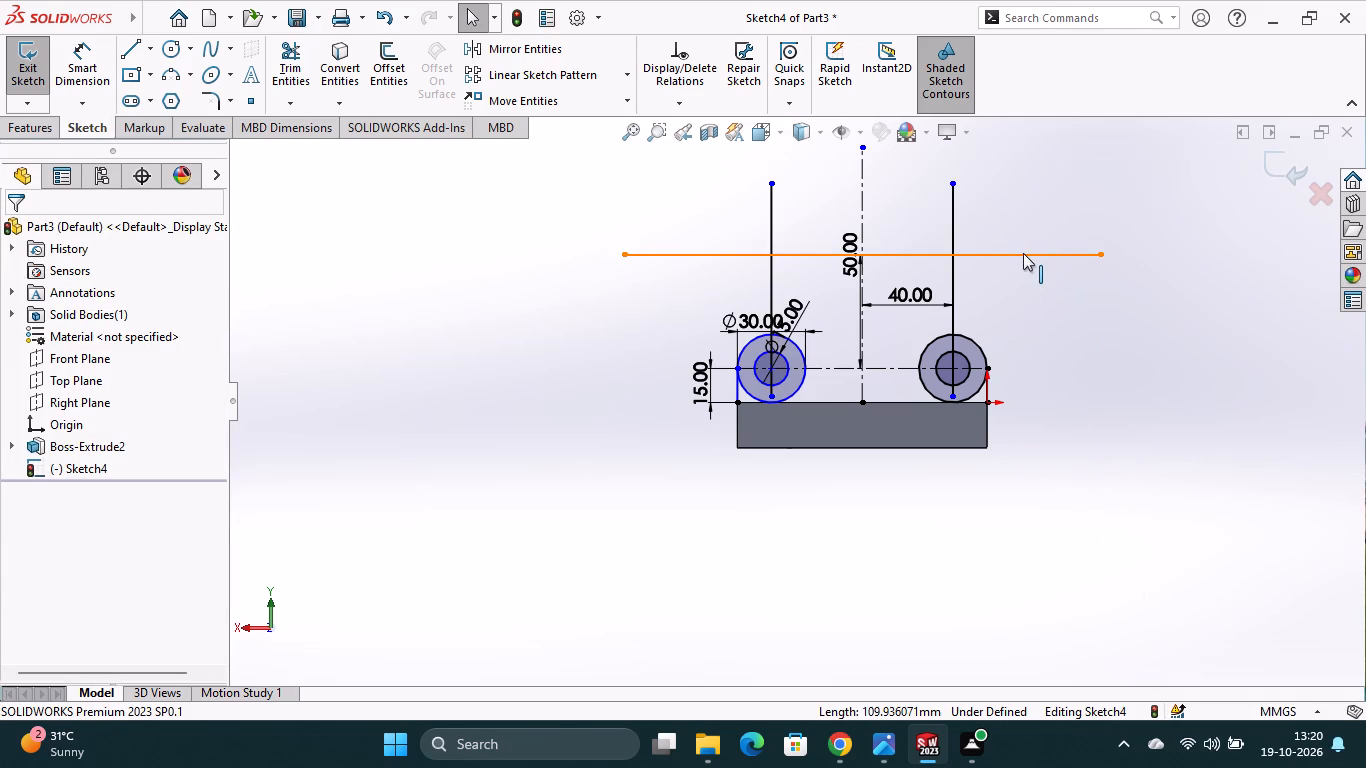
click(1075, 231)
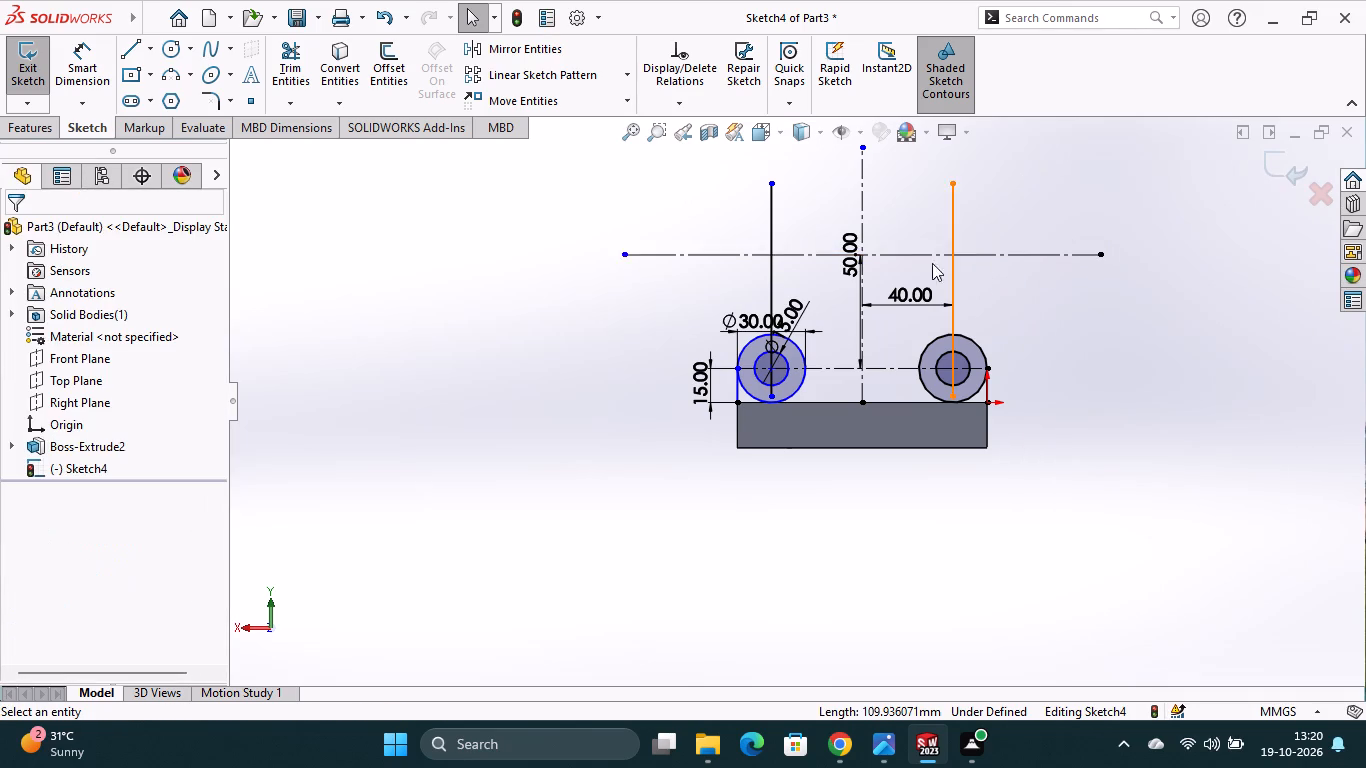
Move the 50 mm offset dimension from the vertical centerline to the clear area left of the circles.
scroll(923, 265, down, 5)
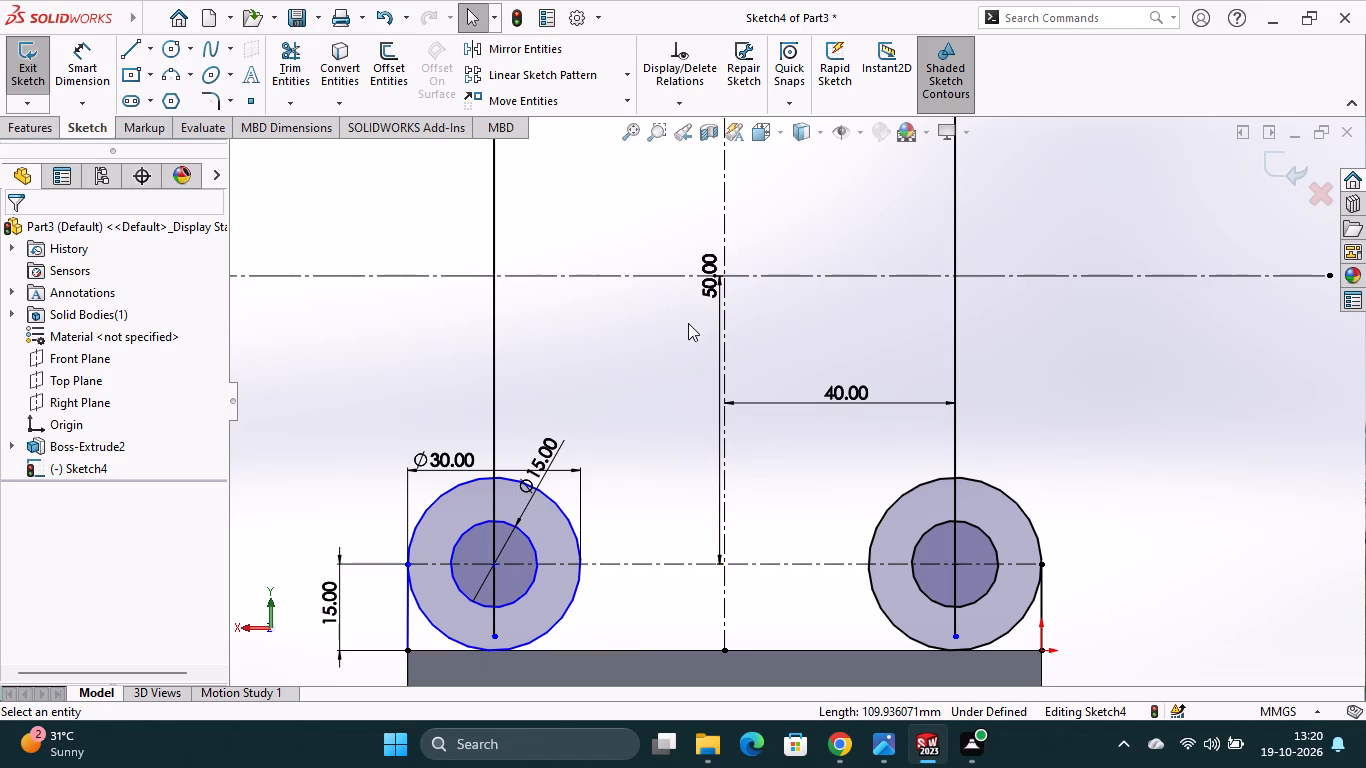
drag(709, 289, 290, 381)
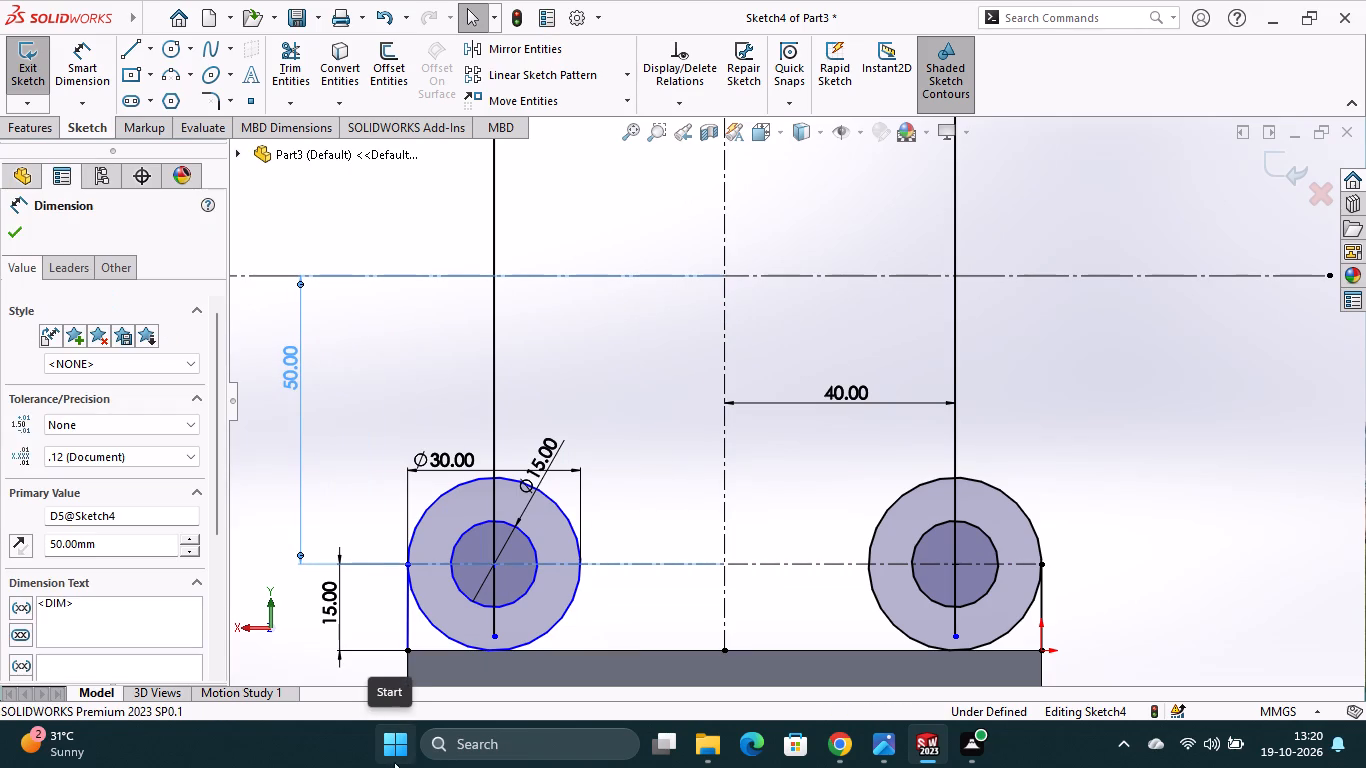
Draw two concentric circles, about 29 mm and 17 mm in diameter, where the vertical centerline crosses the upper construction line.
scroll(651, 524, up, 3)
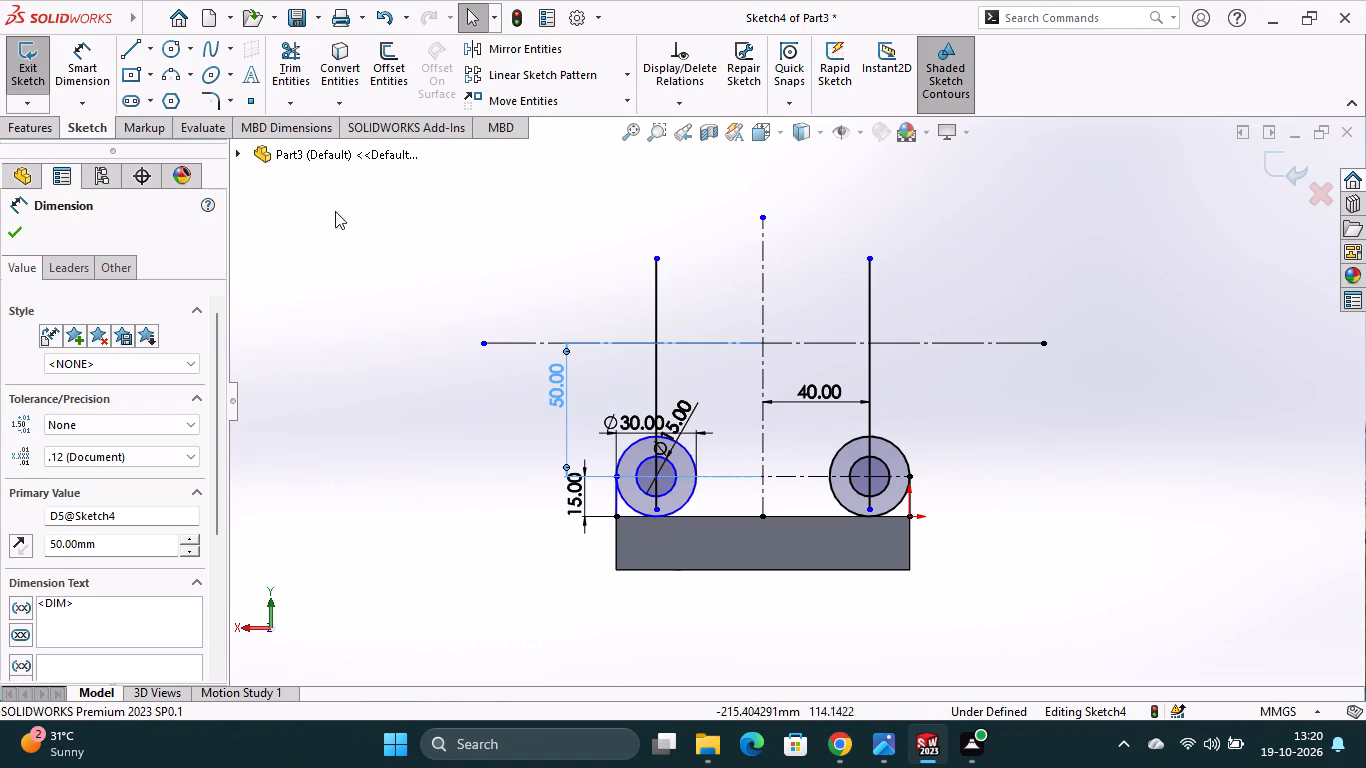
click(171, 49)
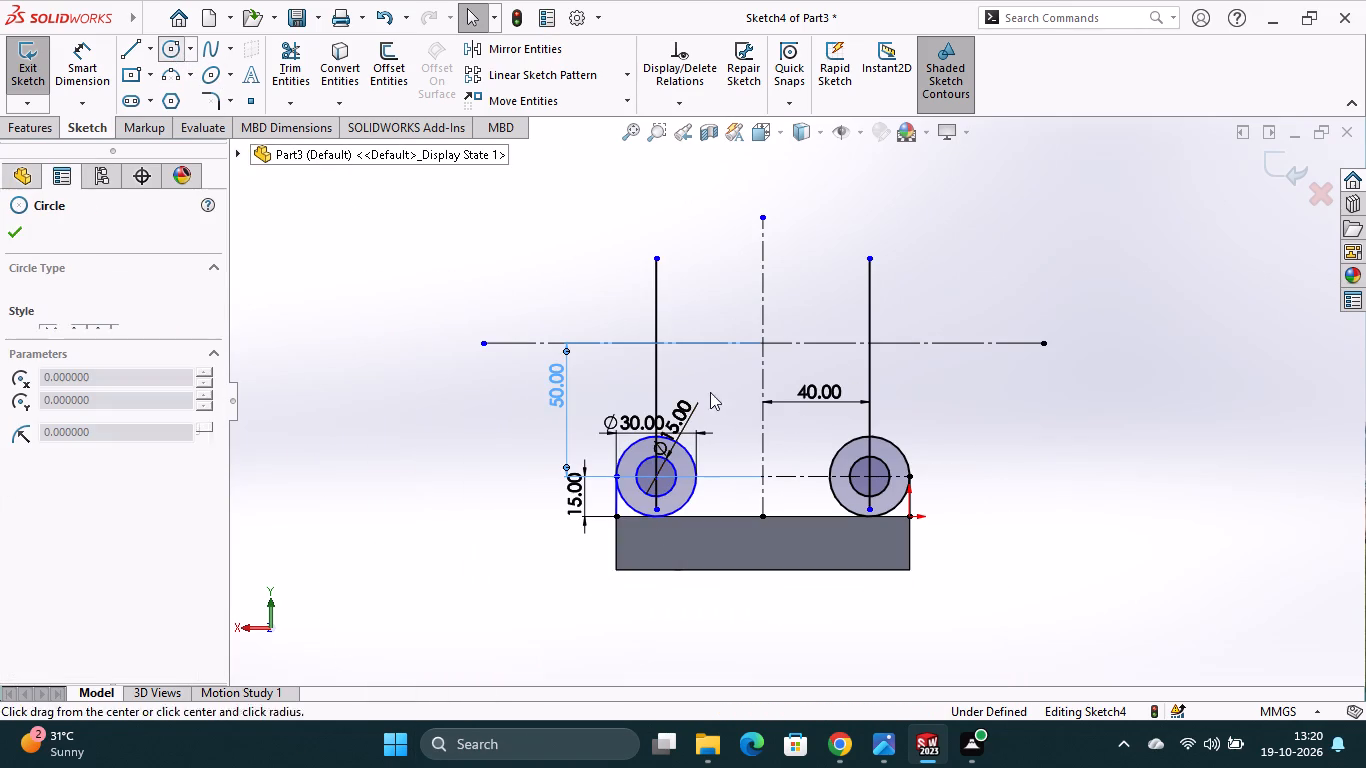
scroll(774, 344, down, 3)
click(760, 343)
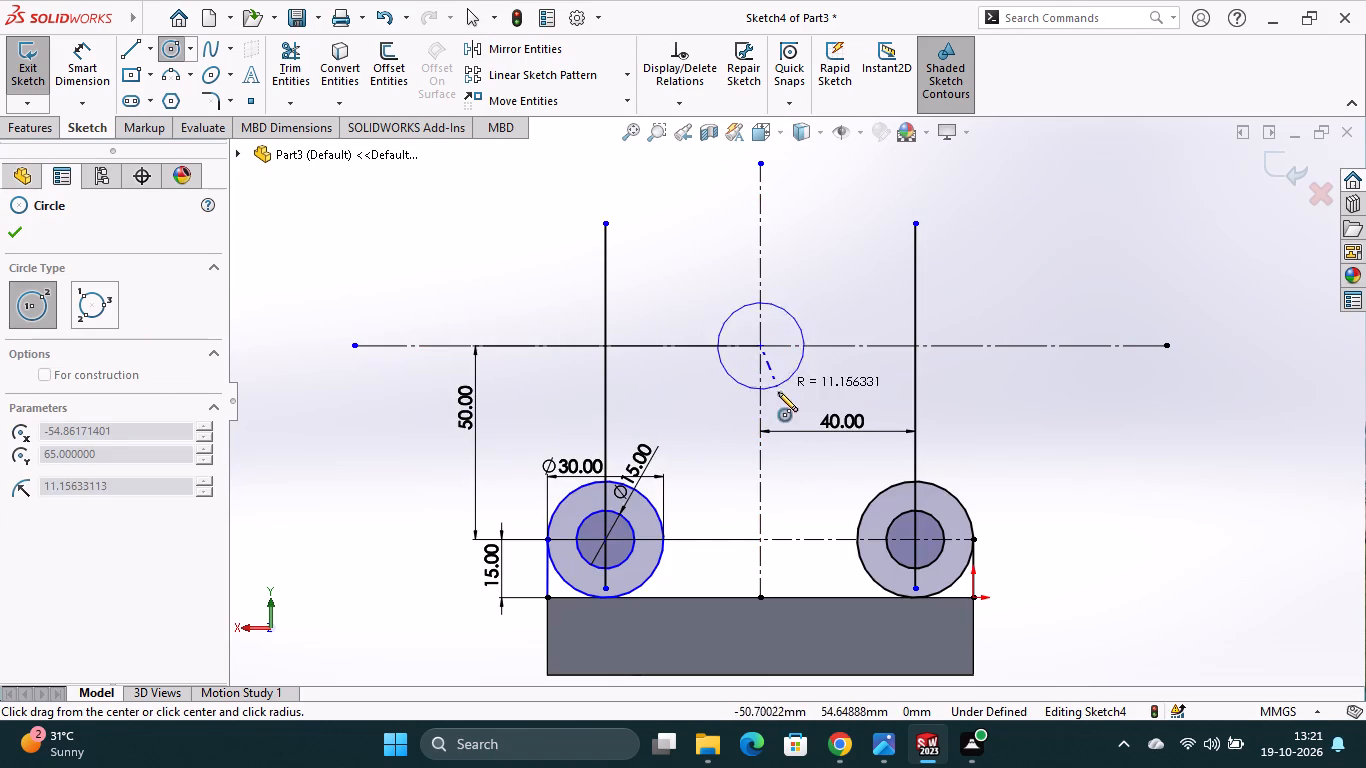
click(778, 400)
click(759, 345)
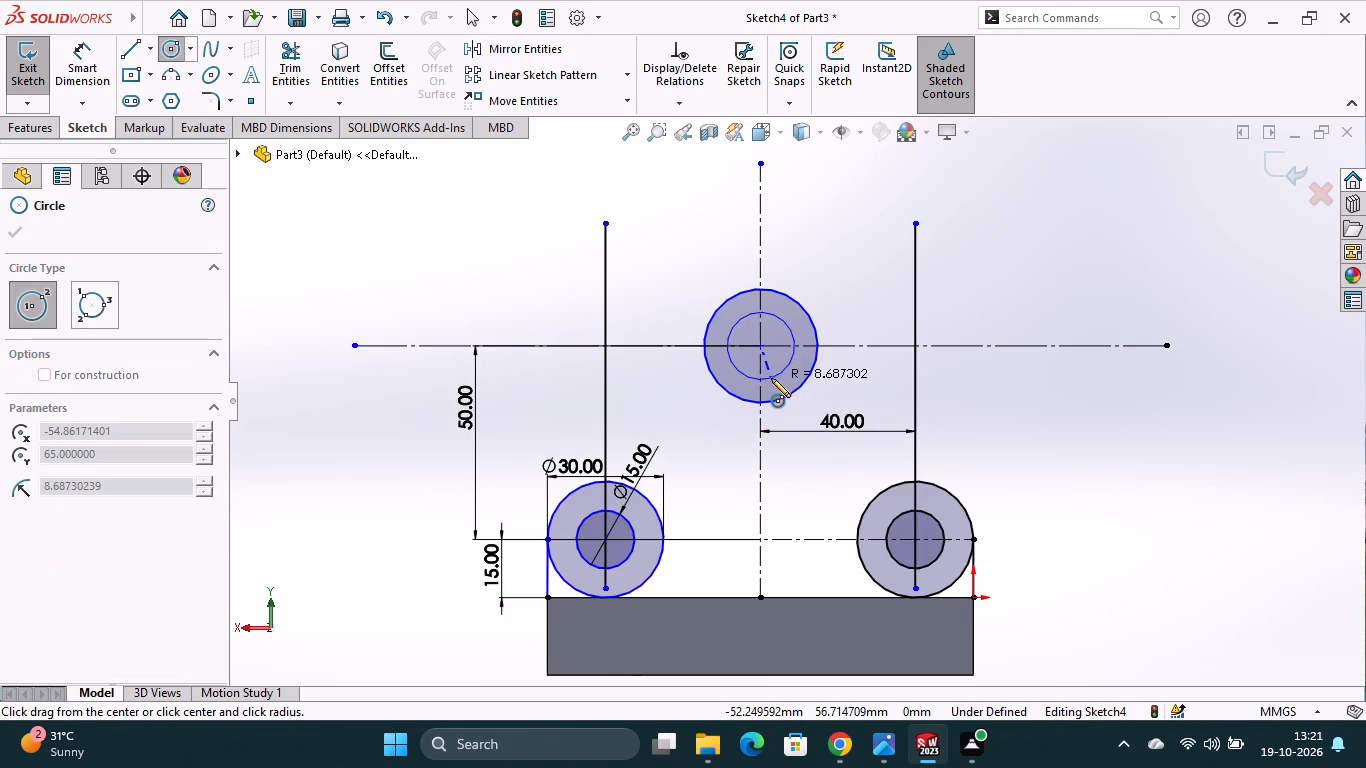
click(771, 378)
Dimension the inner circle of the upper concentric pair with a diameter of 15 mm.
click(91, 74)
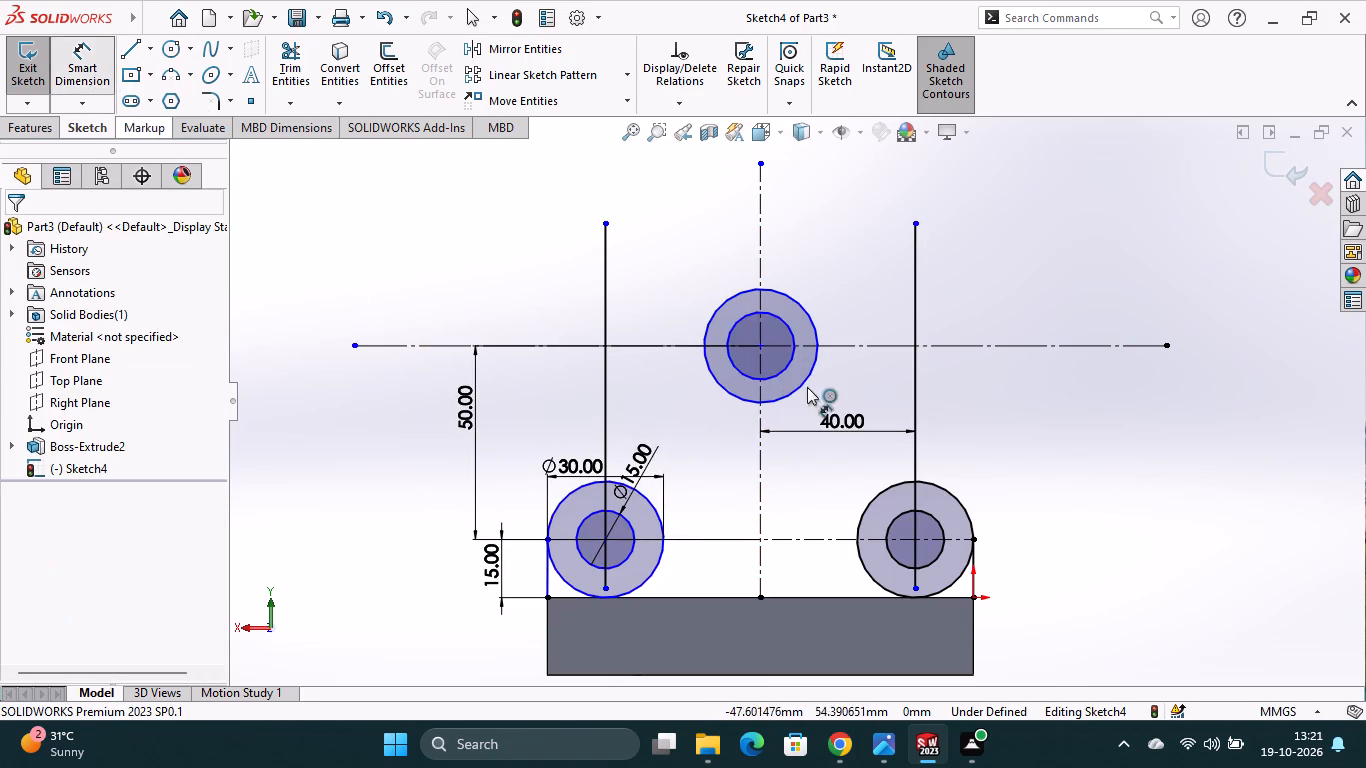
click(780, 318)
click(807, 267)
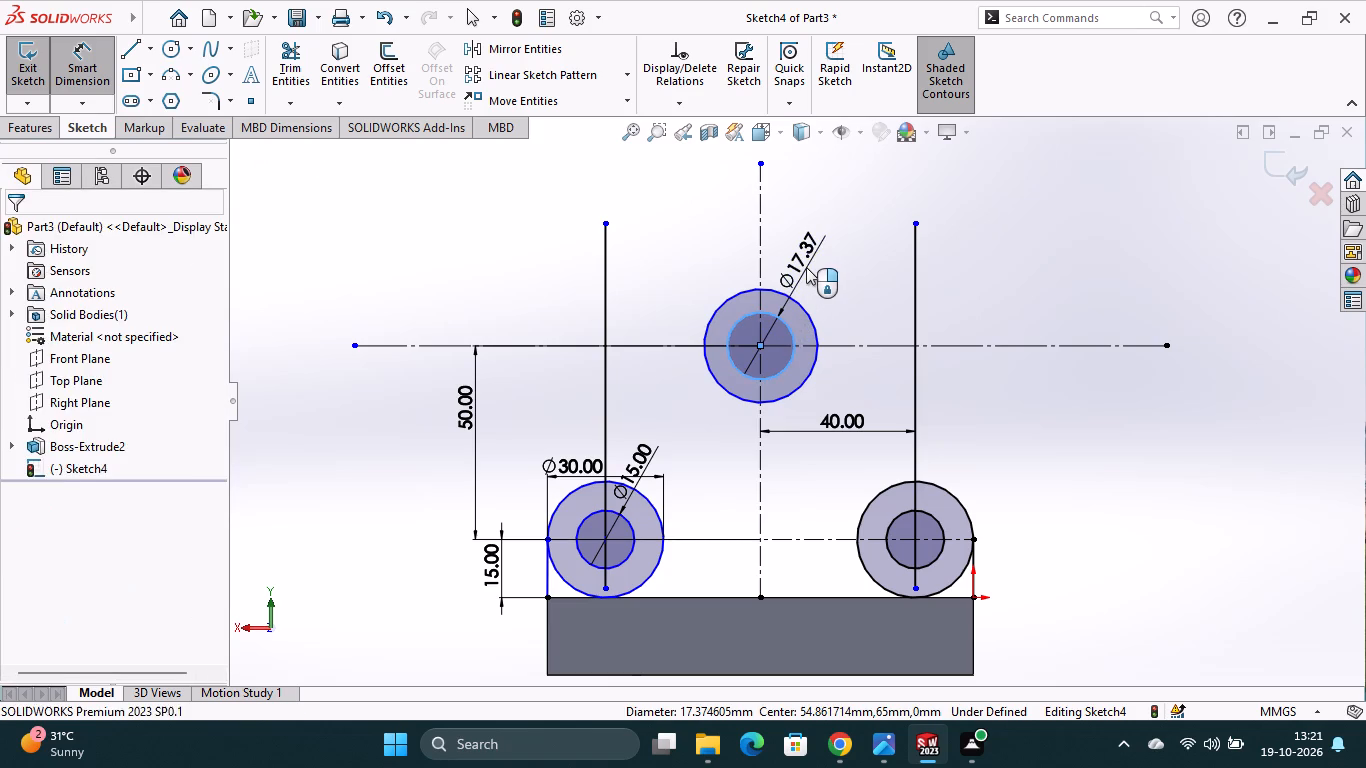
text(15)
key(Return)
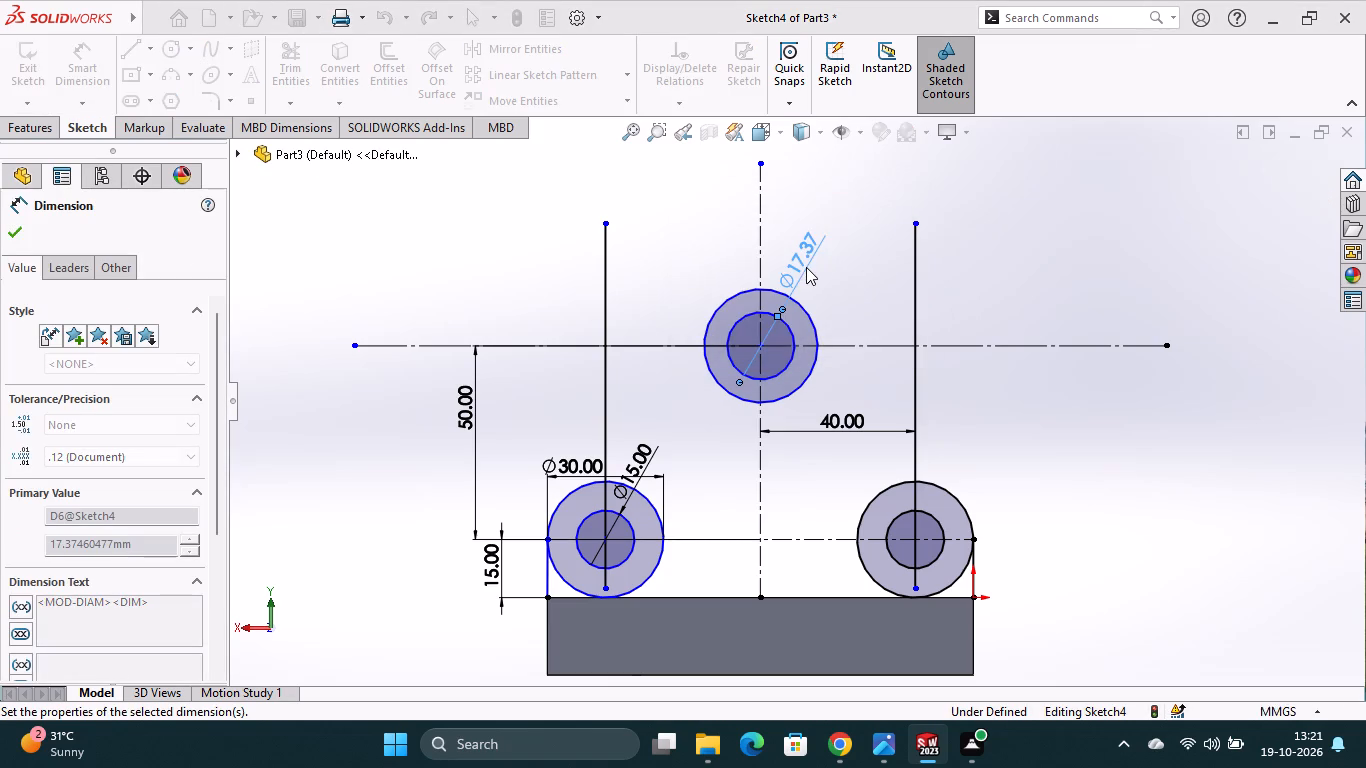
Dimension the outer circle of the upper concentric pair with a diameter of 30 mm.
click(811, 319)
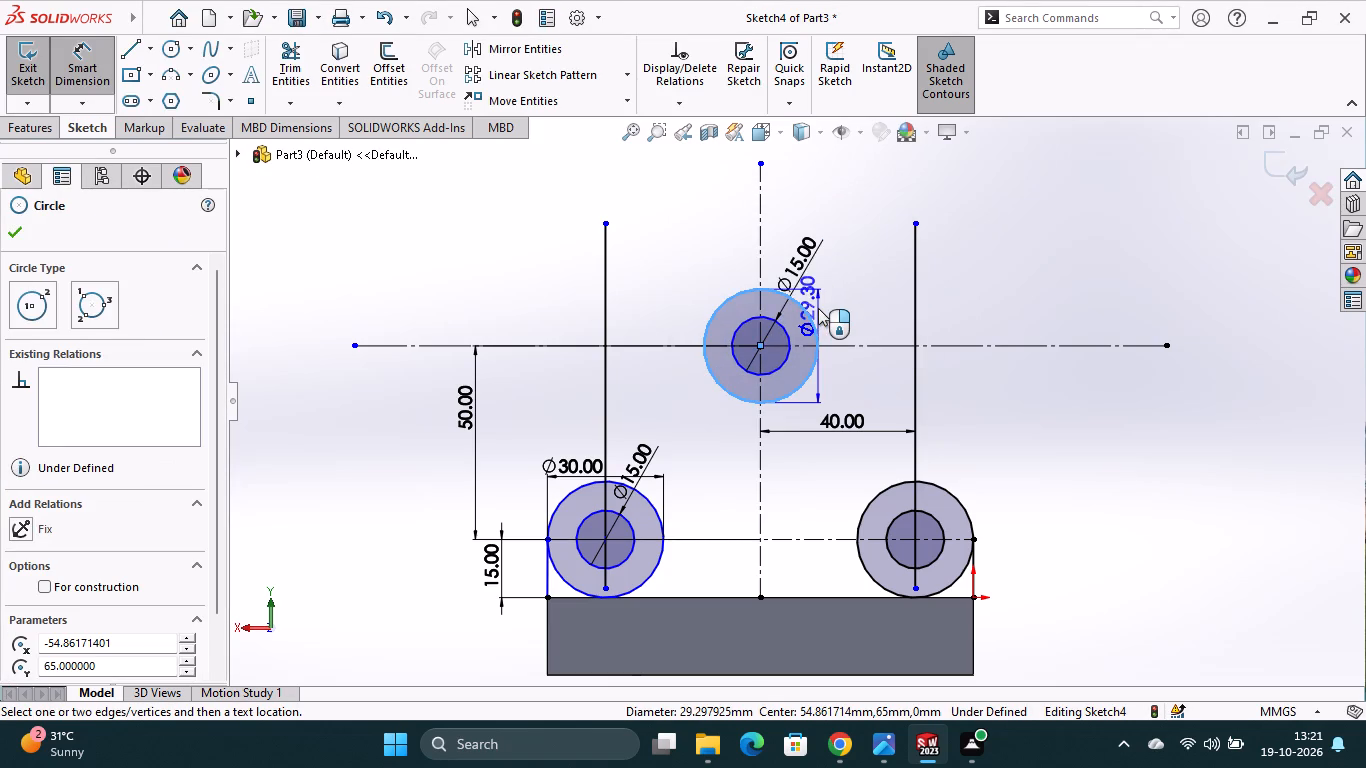
click(828, 308)
text(30)
key(Return)
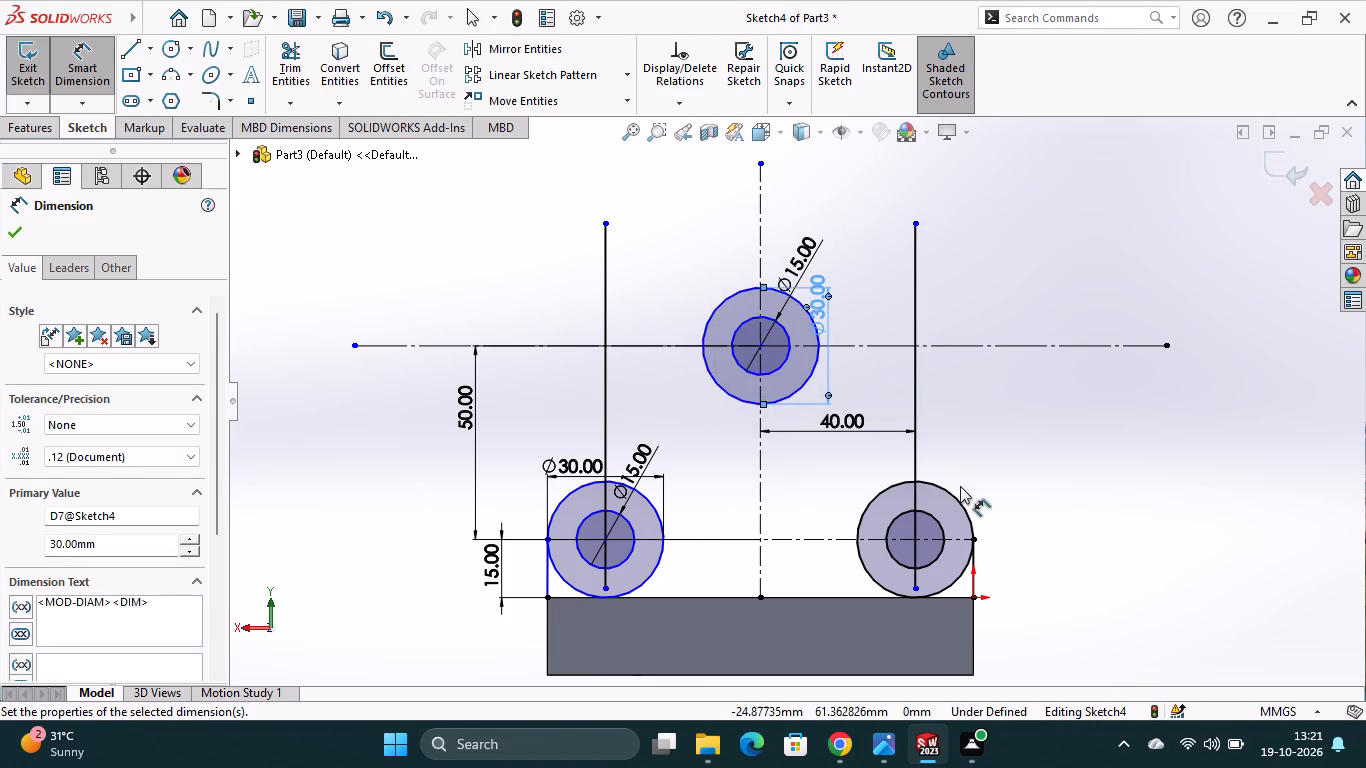
Add a driven vertical dimension from the midpoint of the block's top edge to the centre of the upper circles.
click(760, 597)
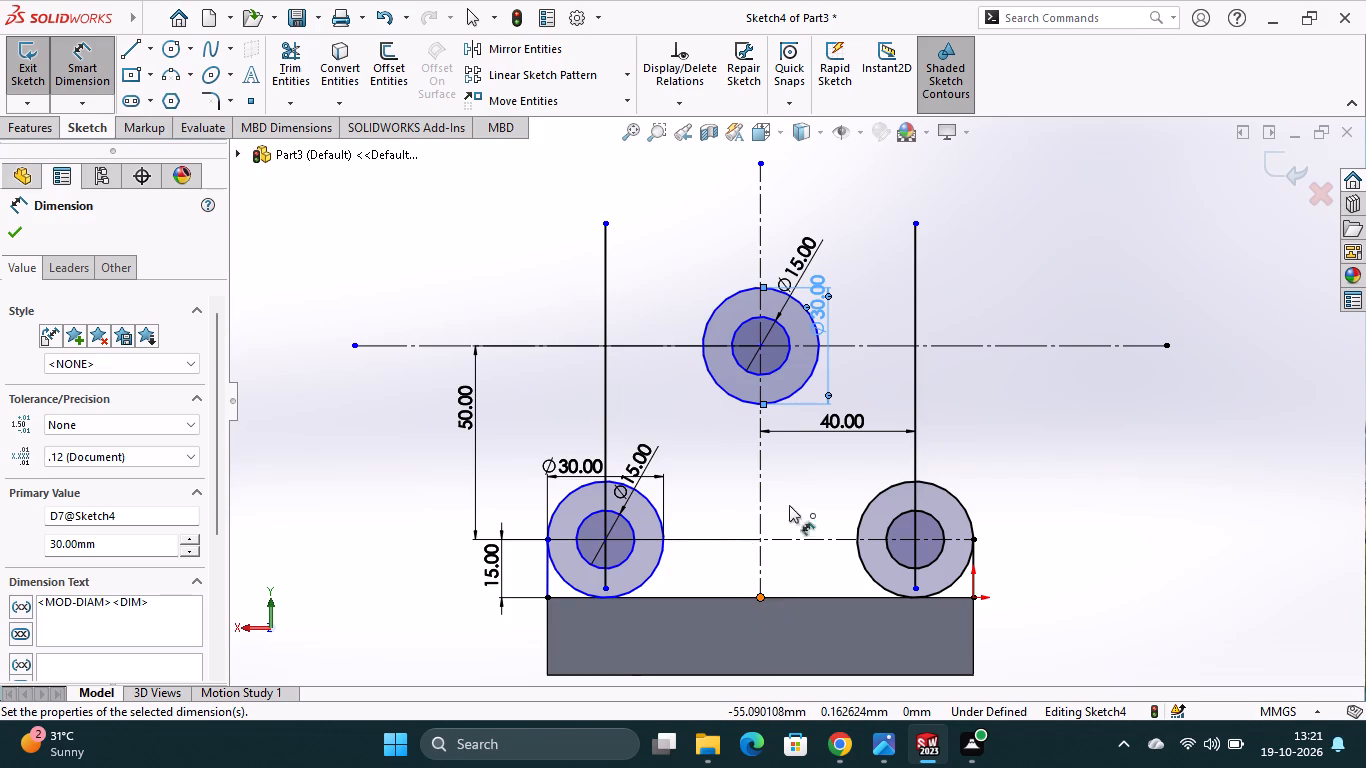
click(760, 344)
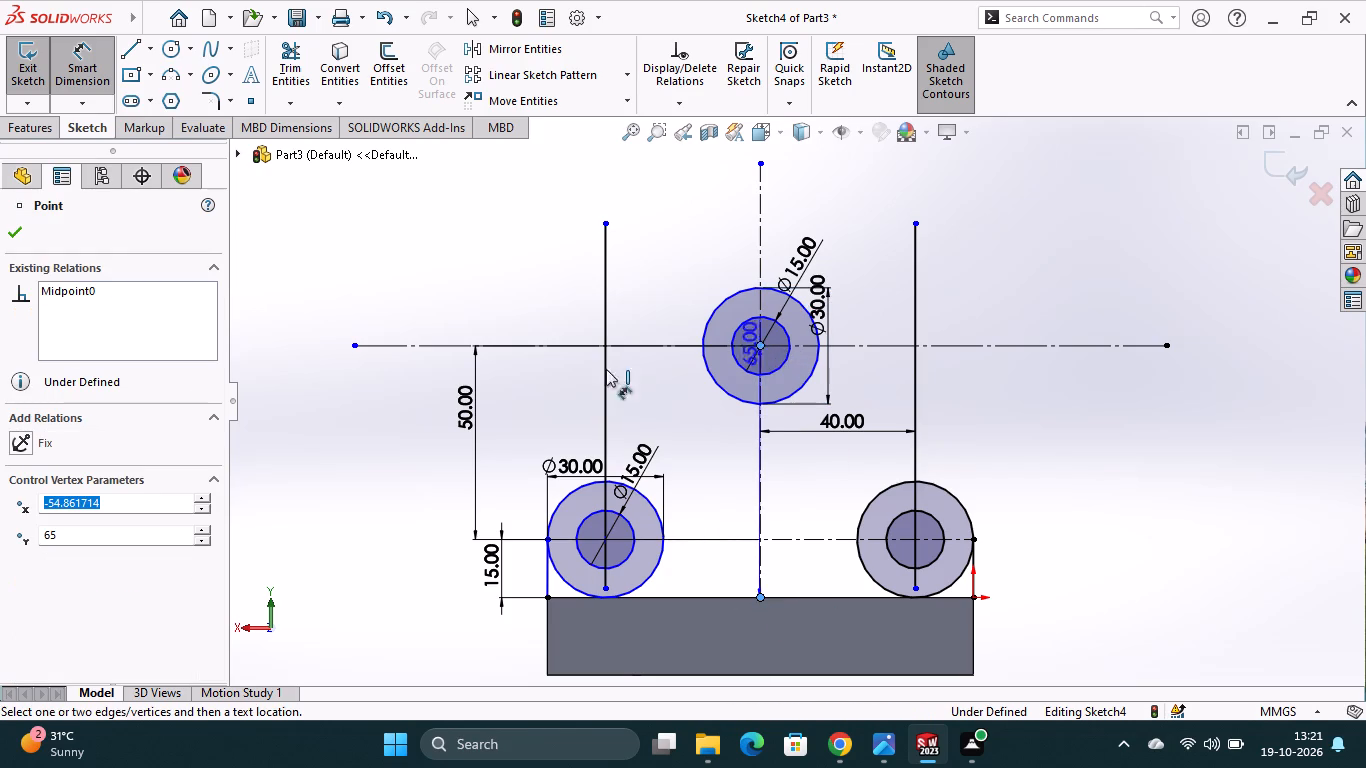
click(394, 411)
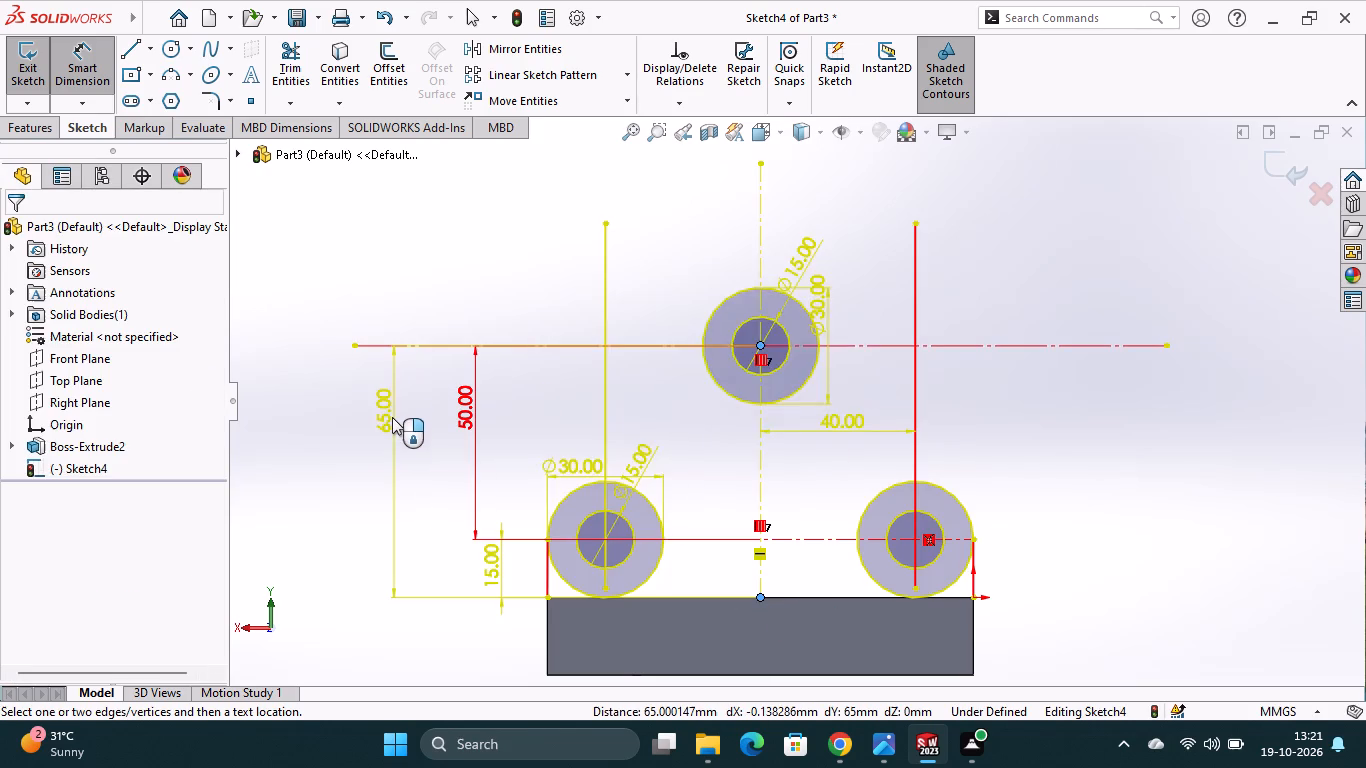
click(793, 363)
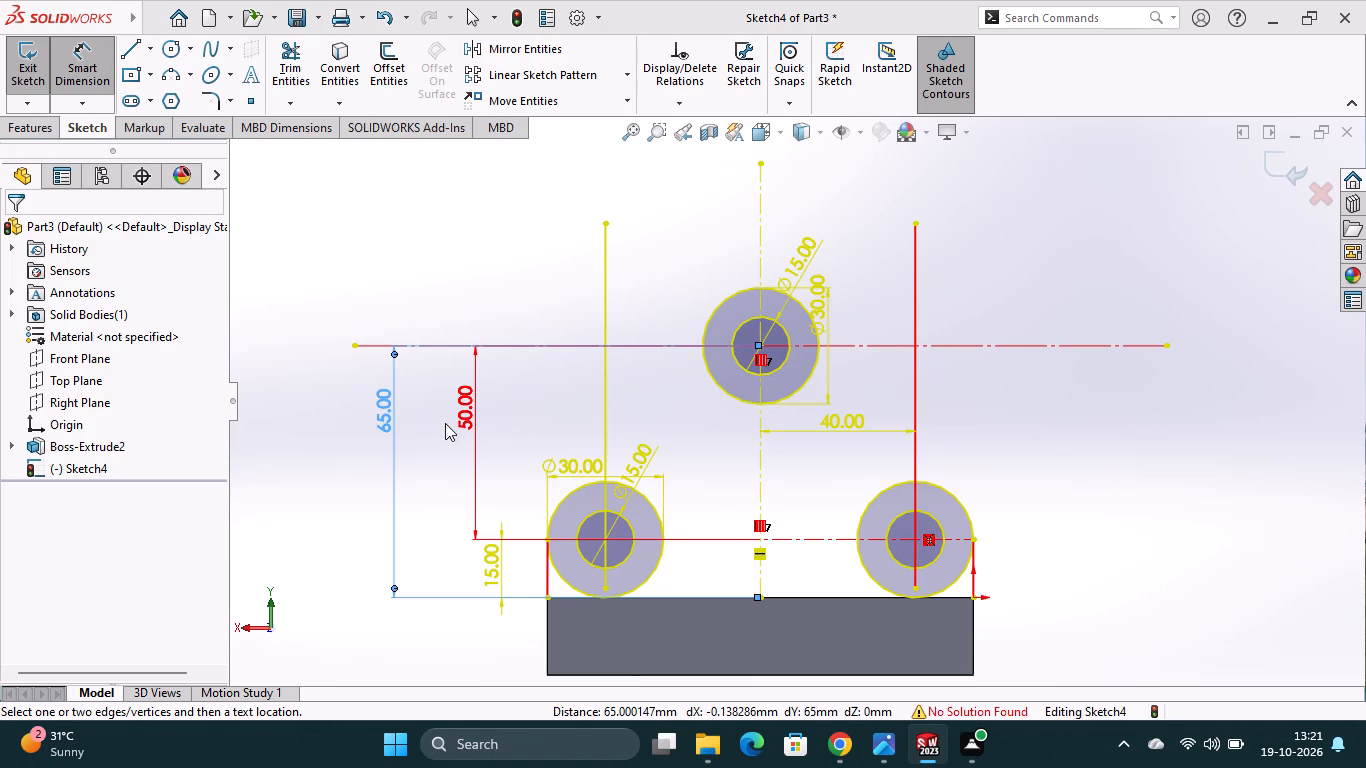
right_click(387, 424)
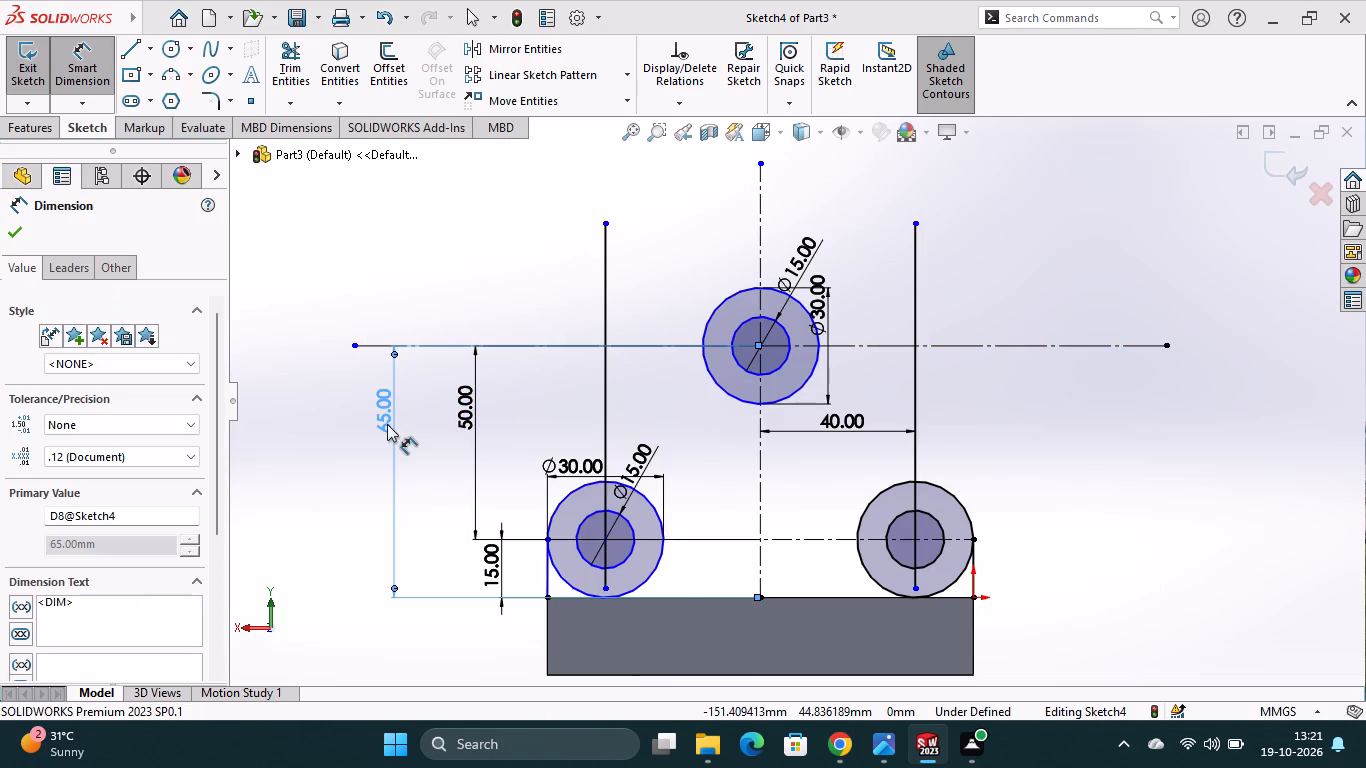
click(347, 457)
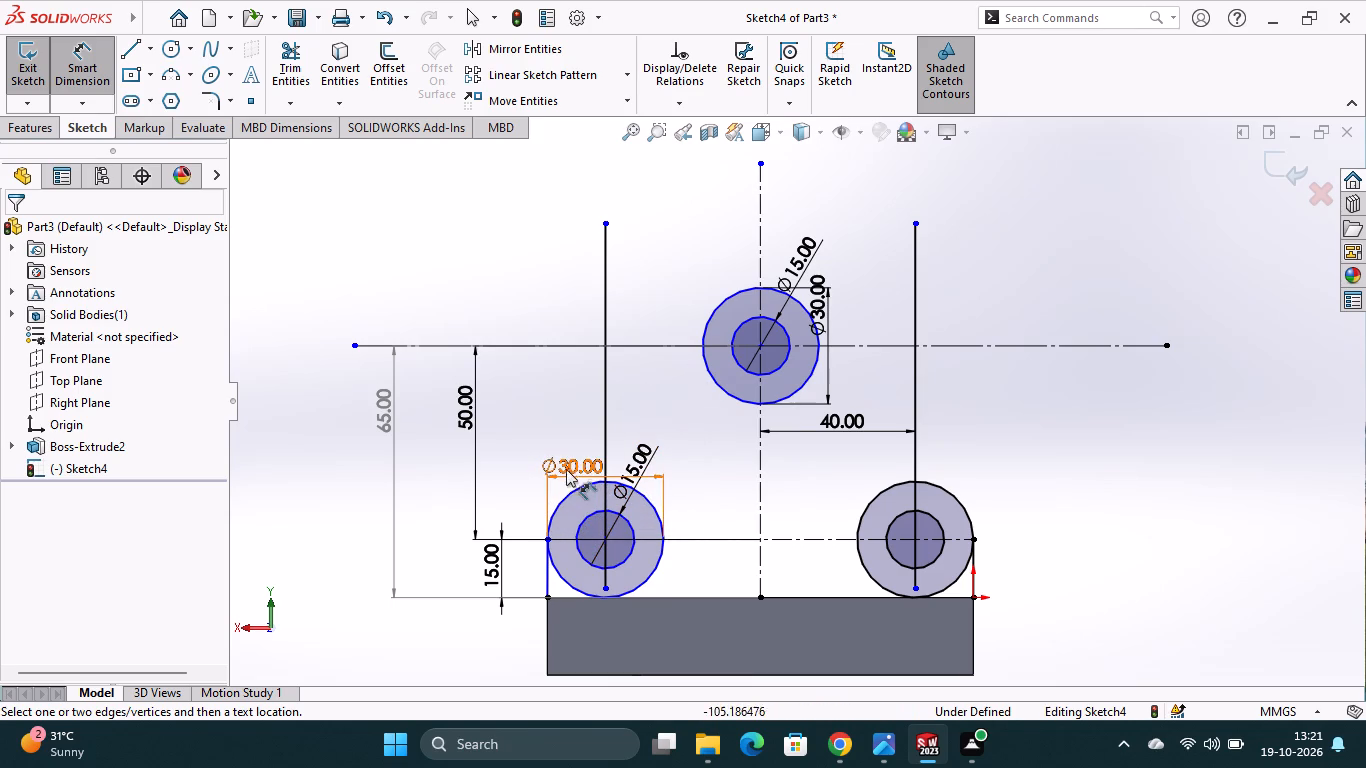
Move the left circle pair's diameter dimensions out to the left of the sketch and the upper pair's out to the right.
drag(567, 467, 404, 467)
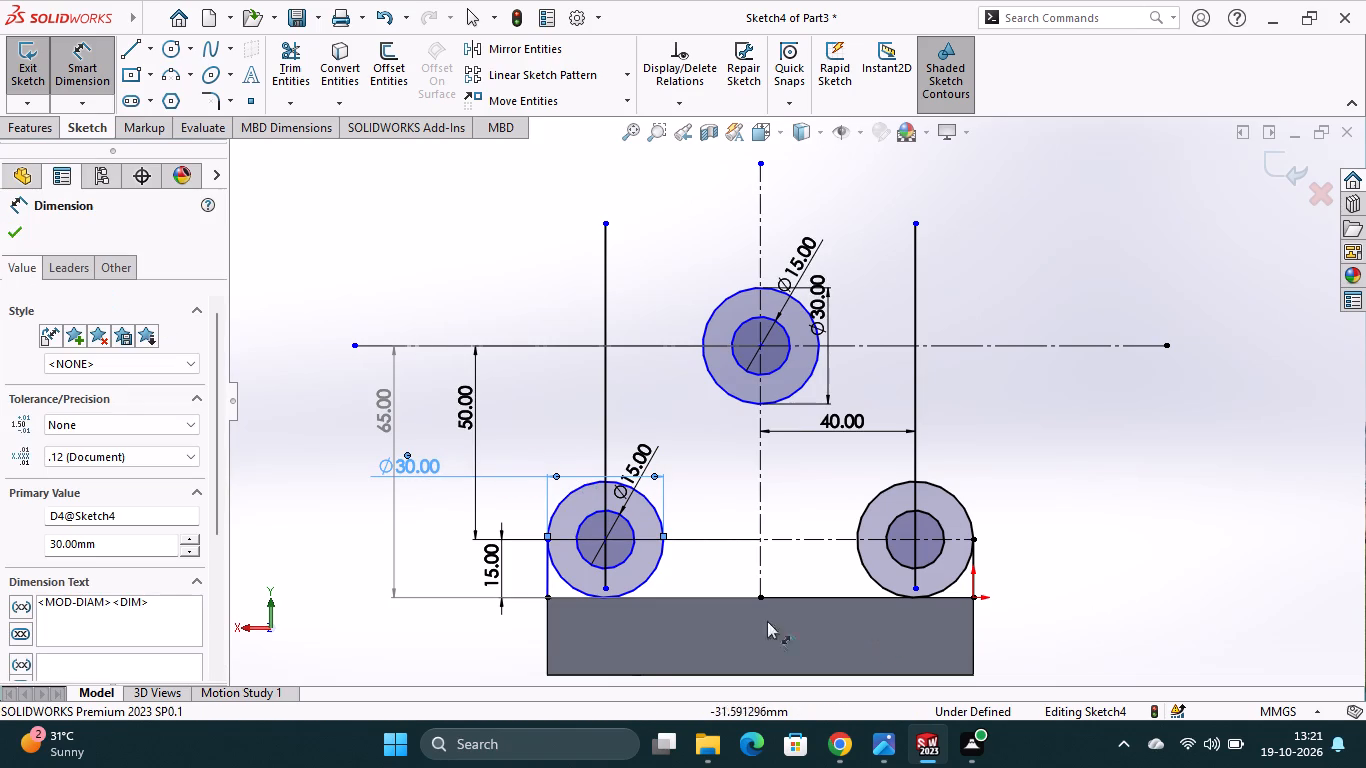
drag(639, 459, 423, 483)
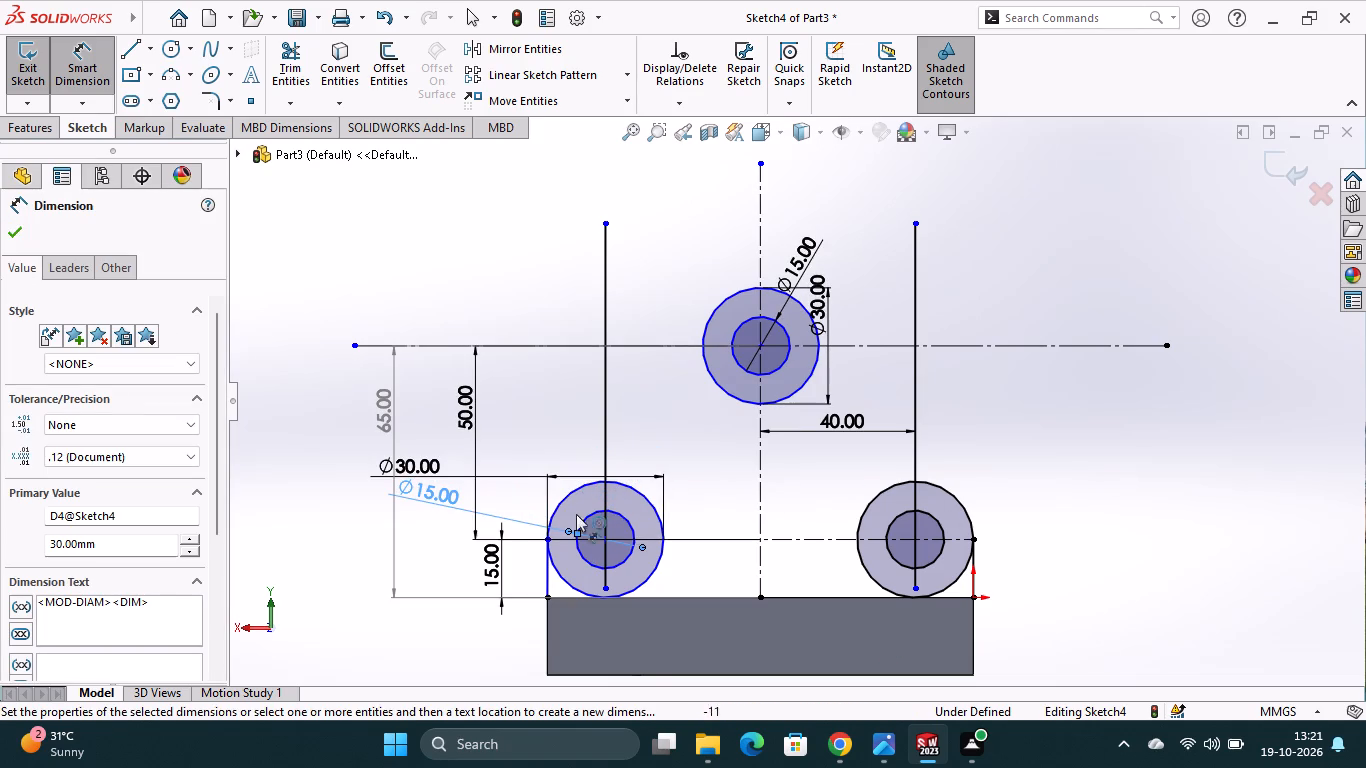
drag(820, 307, 826, 307)
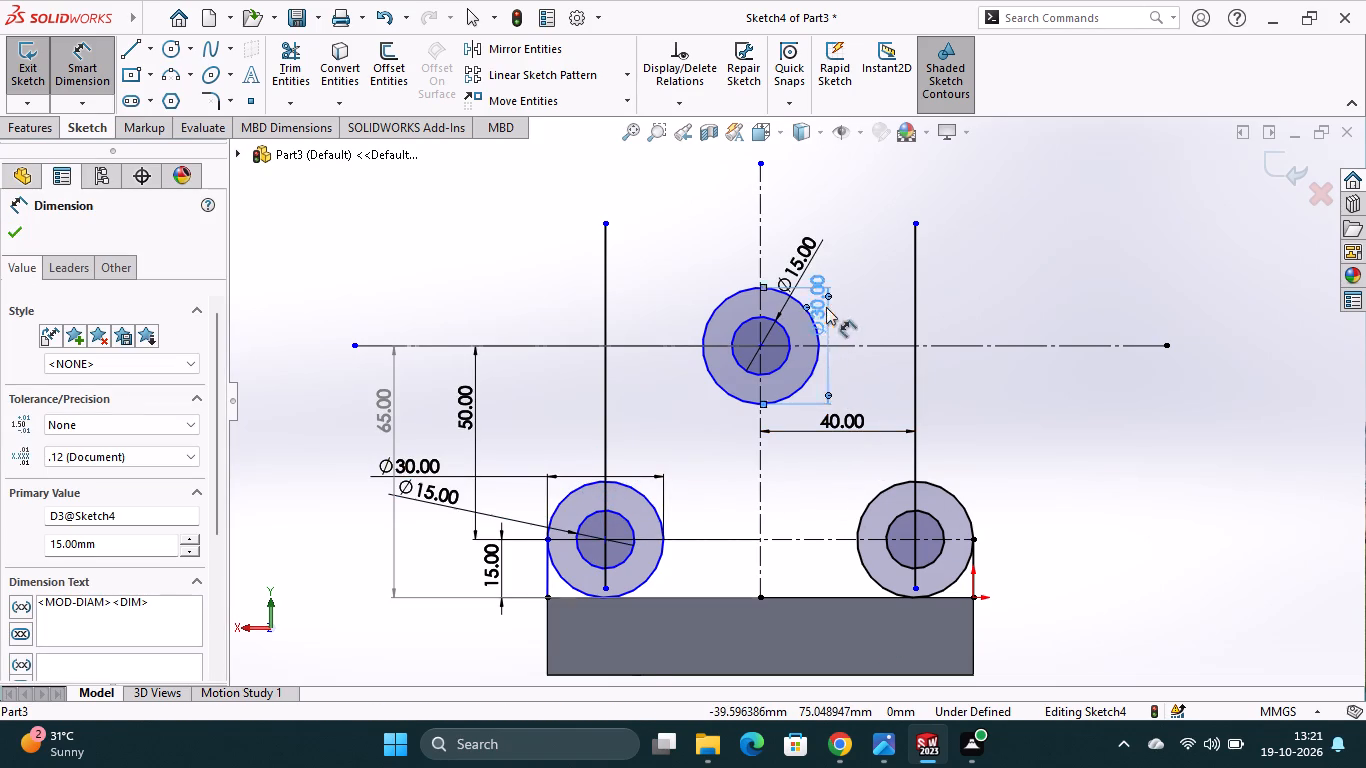
drag(826, 307, 1068, 309)
drag(799, 264, 1043, 363)
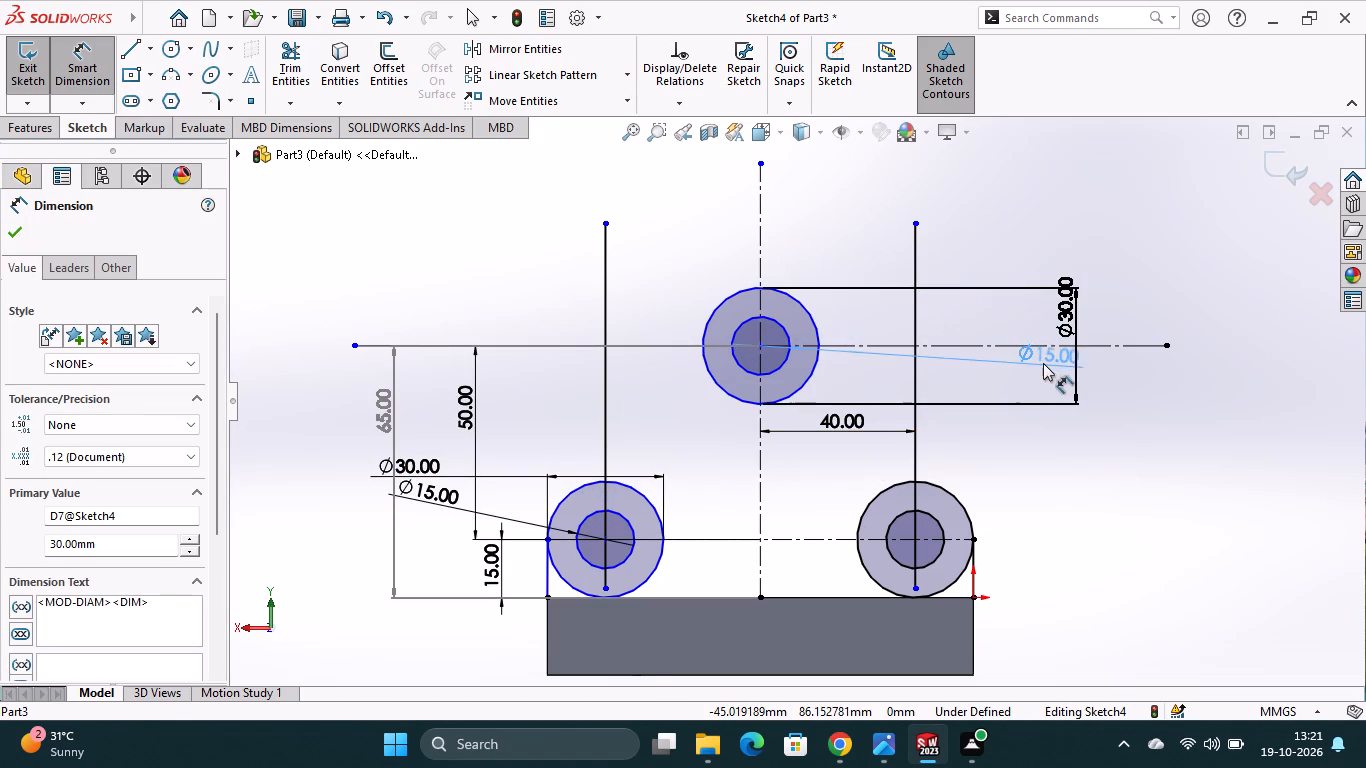
drag(1043, 363, 1045, 367)
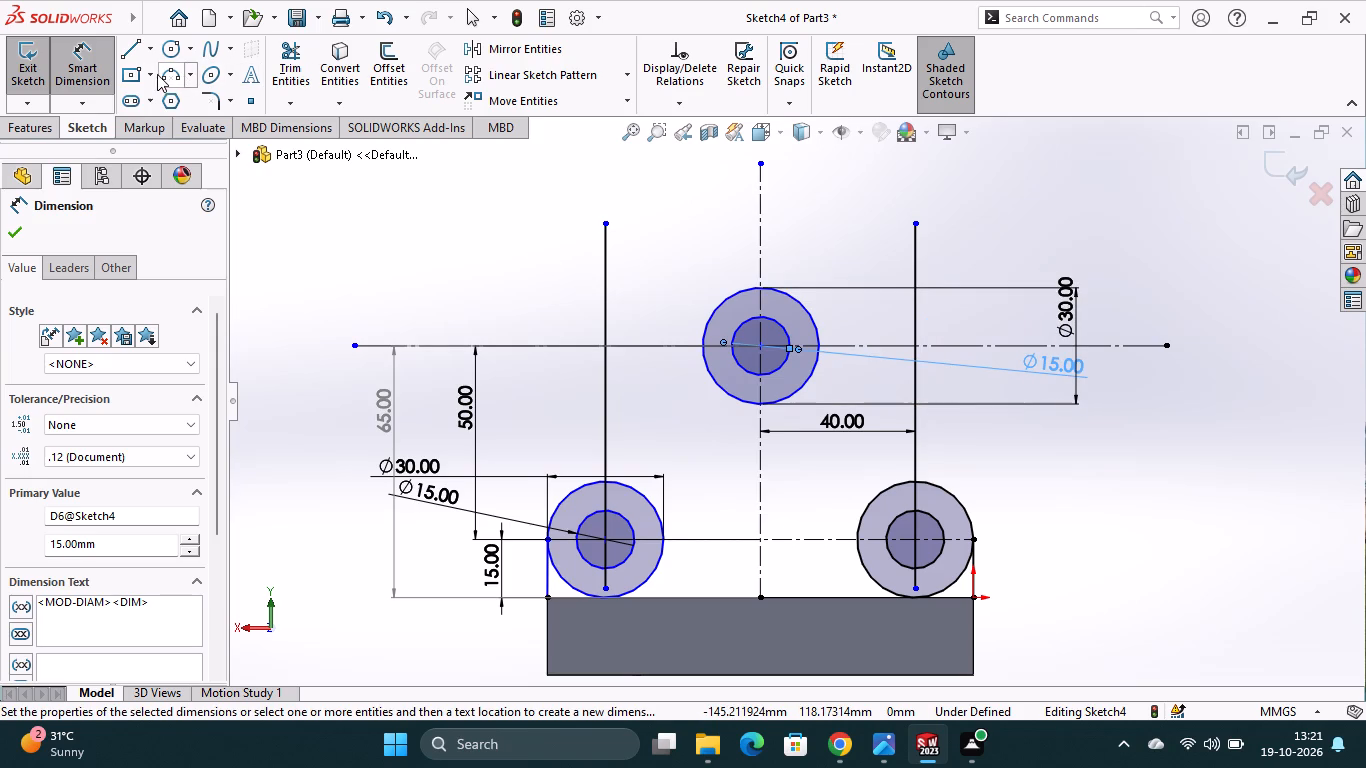
Draw a three-point arc of about 33 mm radius bridging the gap between the left and upper outer circles, bulging toward the vertical centerline.
click(171, 75)
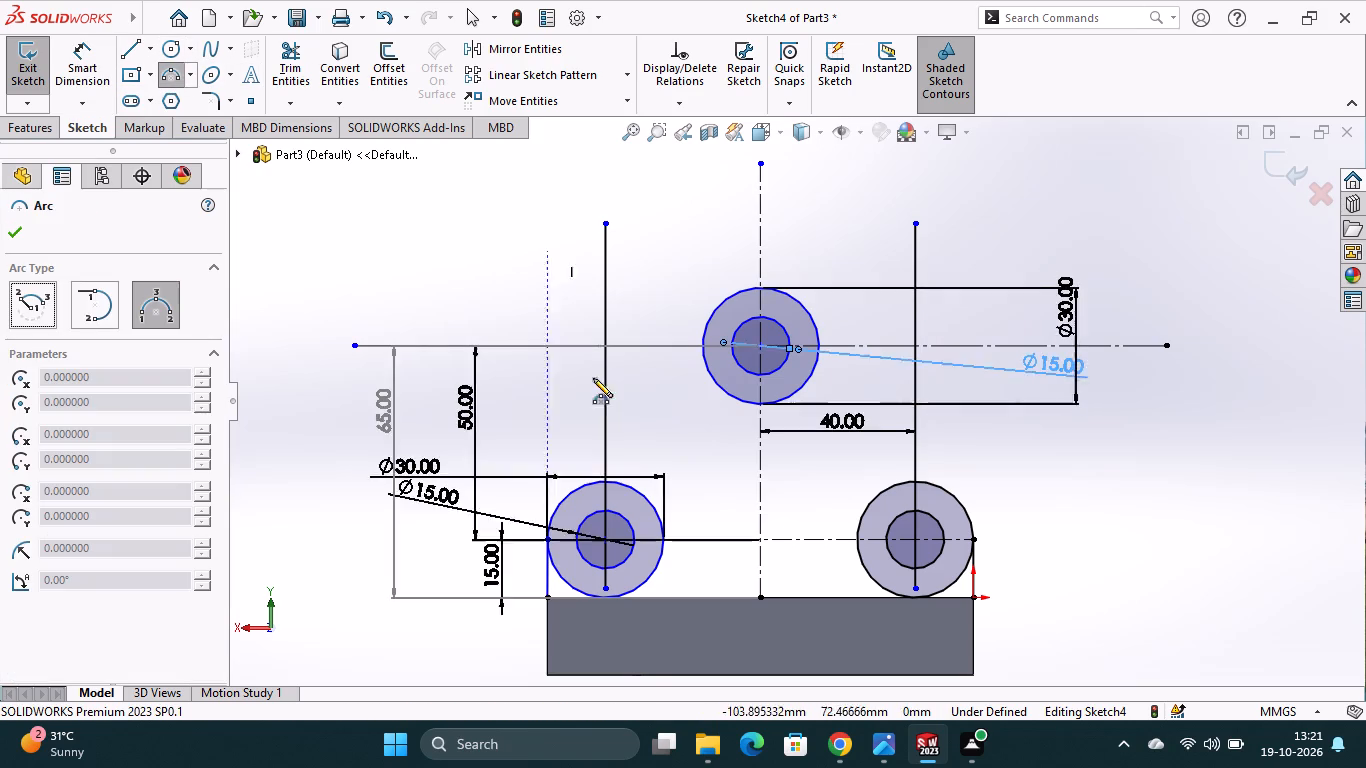
click(581, 467)
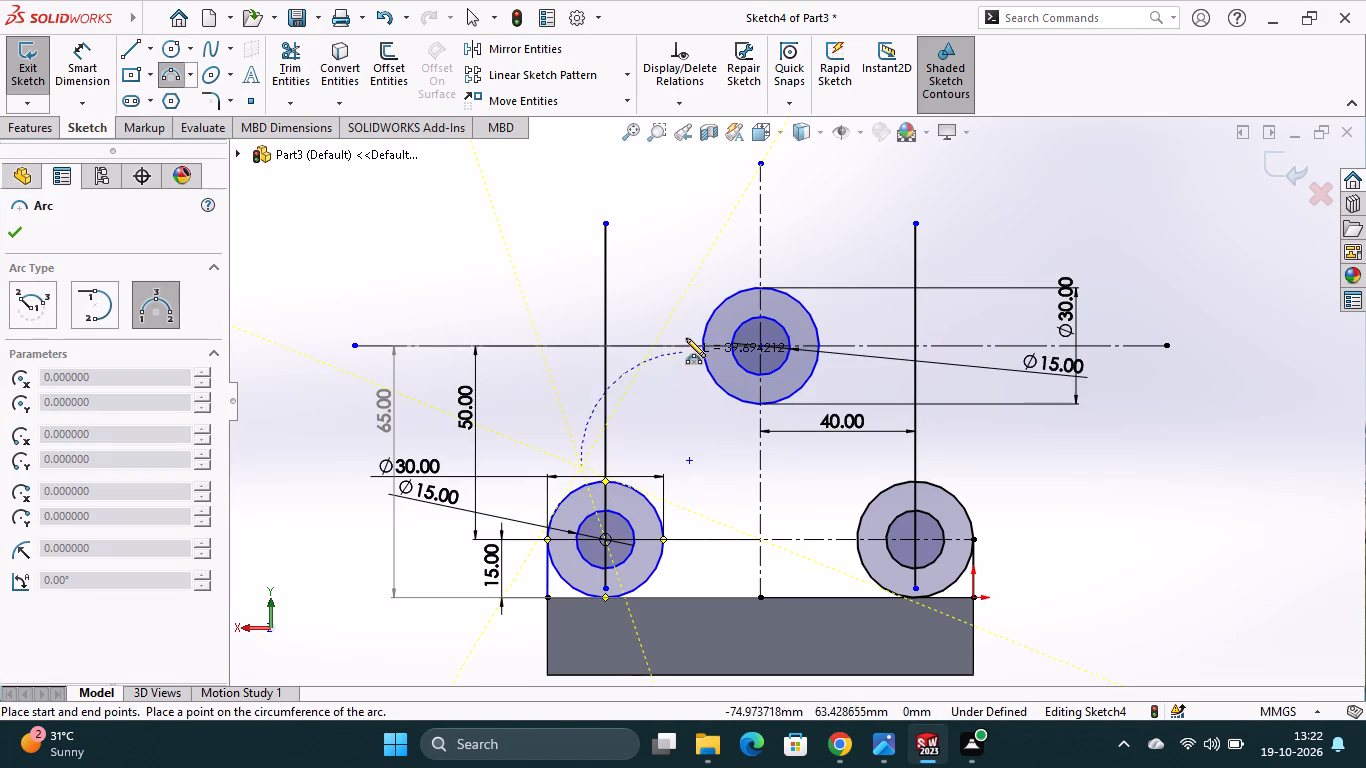
click(684, 318)
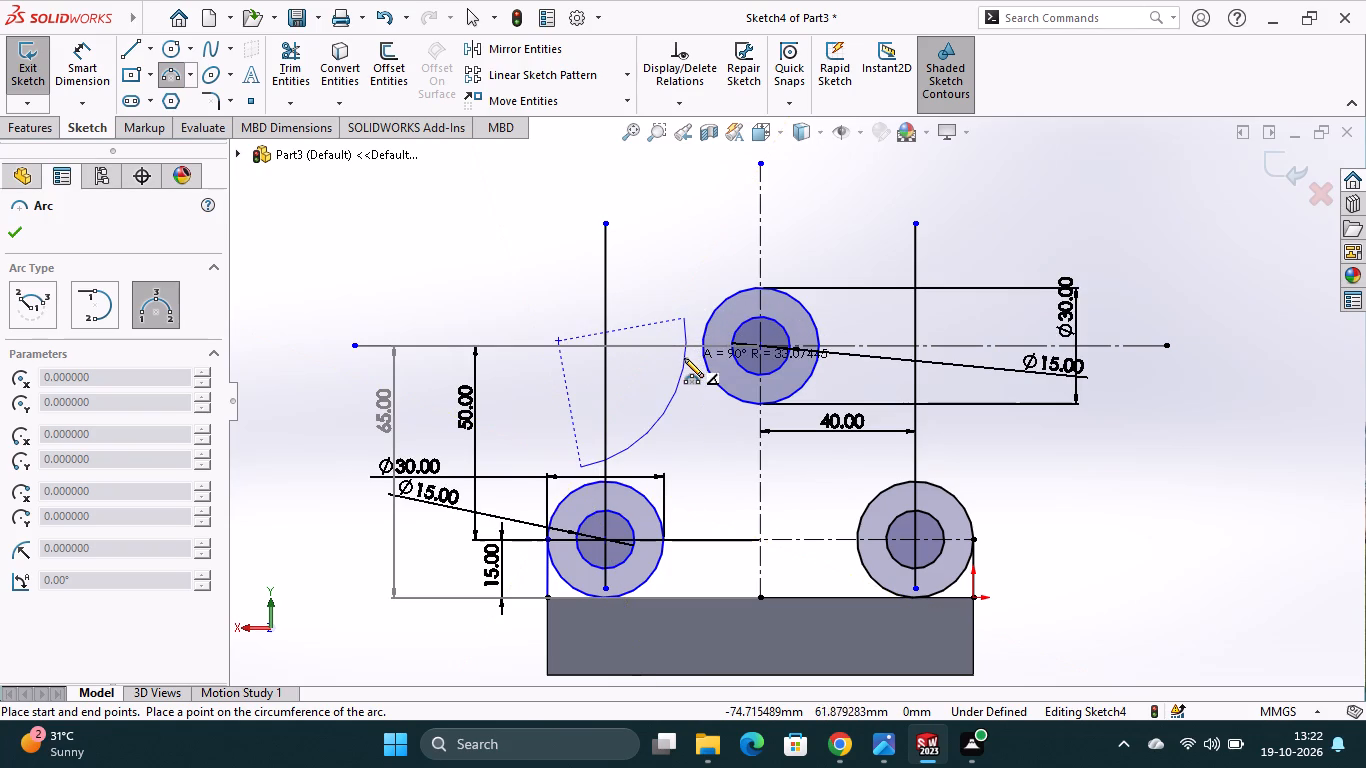
click(684, 378)
key(Escape)
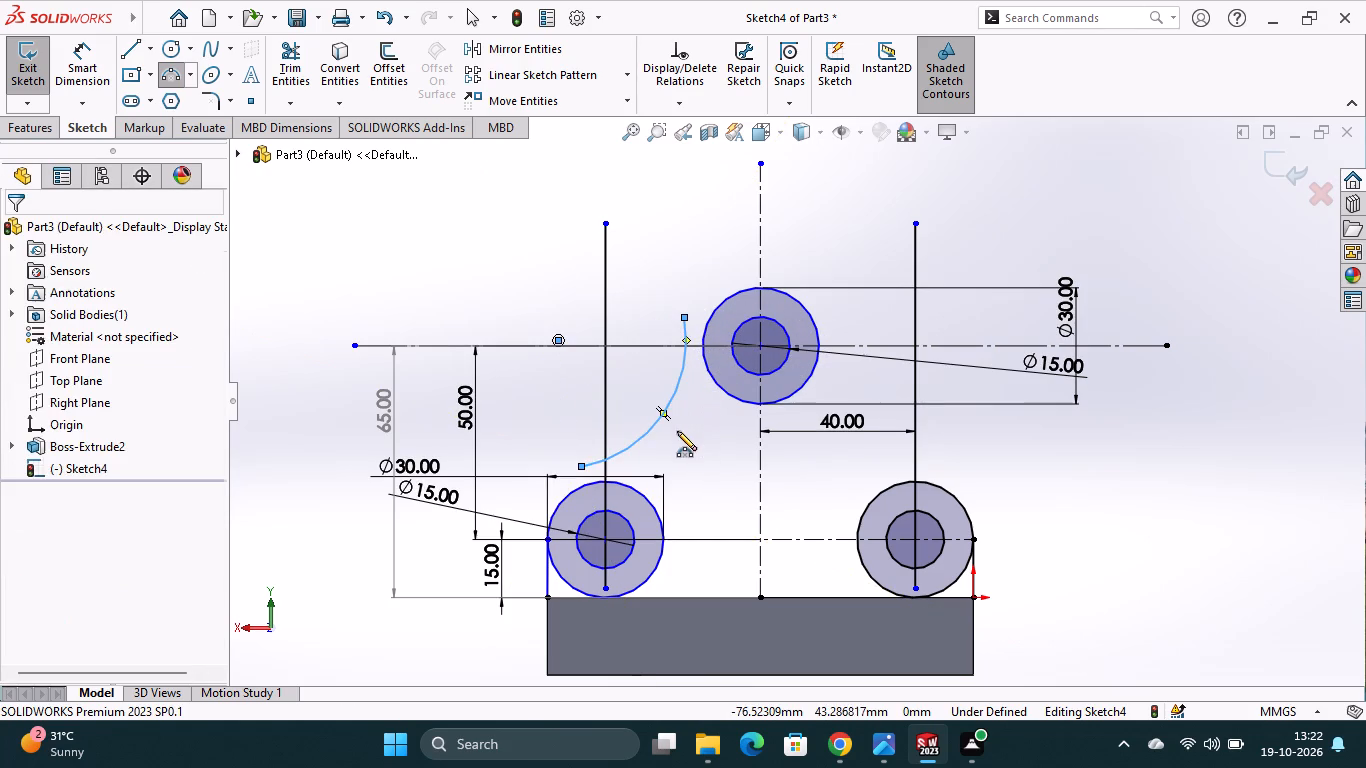
key(Escape)
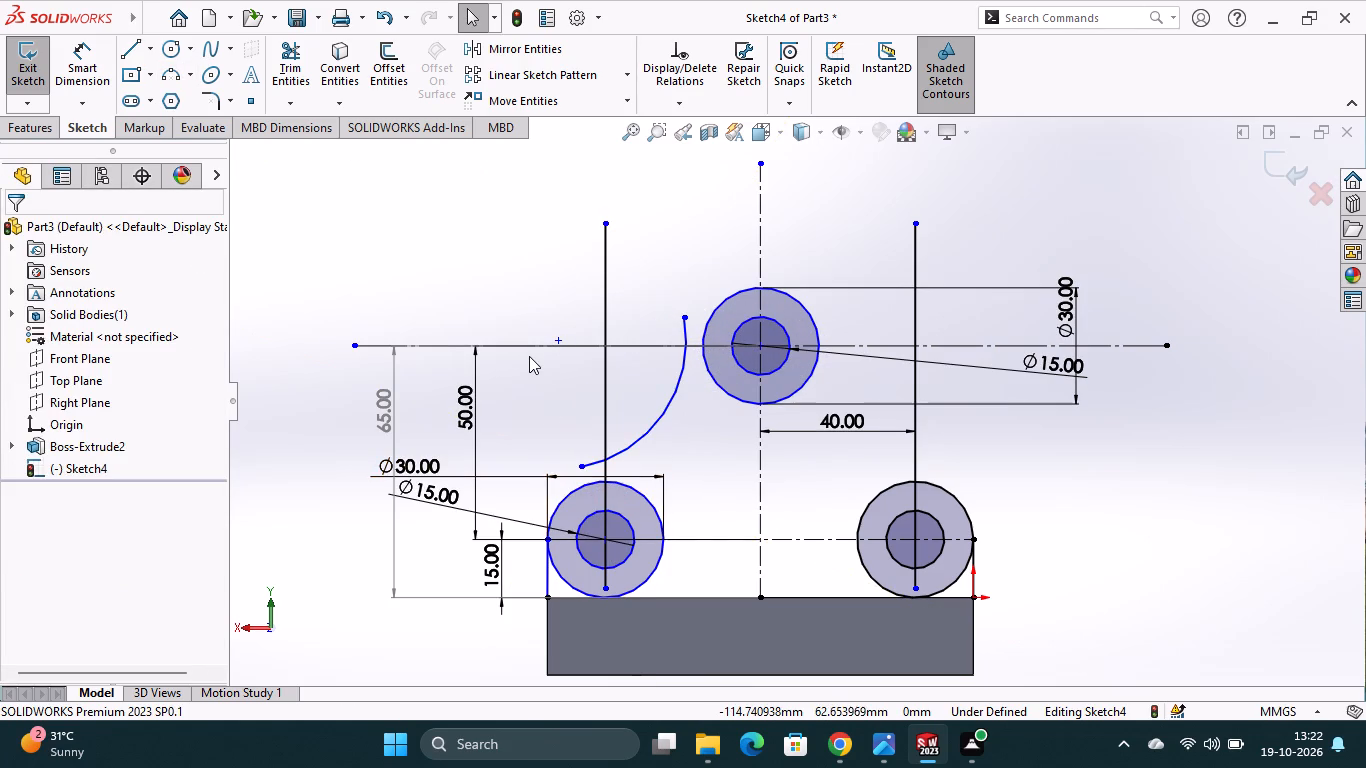
Make the connecting arc tangent to the outer circle of the left pair and to the outer circle of the upper pair.
shift+click(584, 483)
shift+click(595, 463)
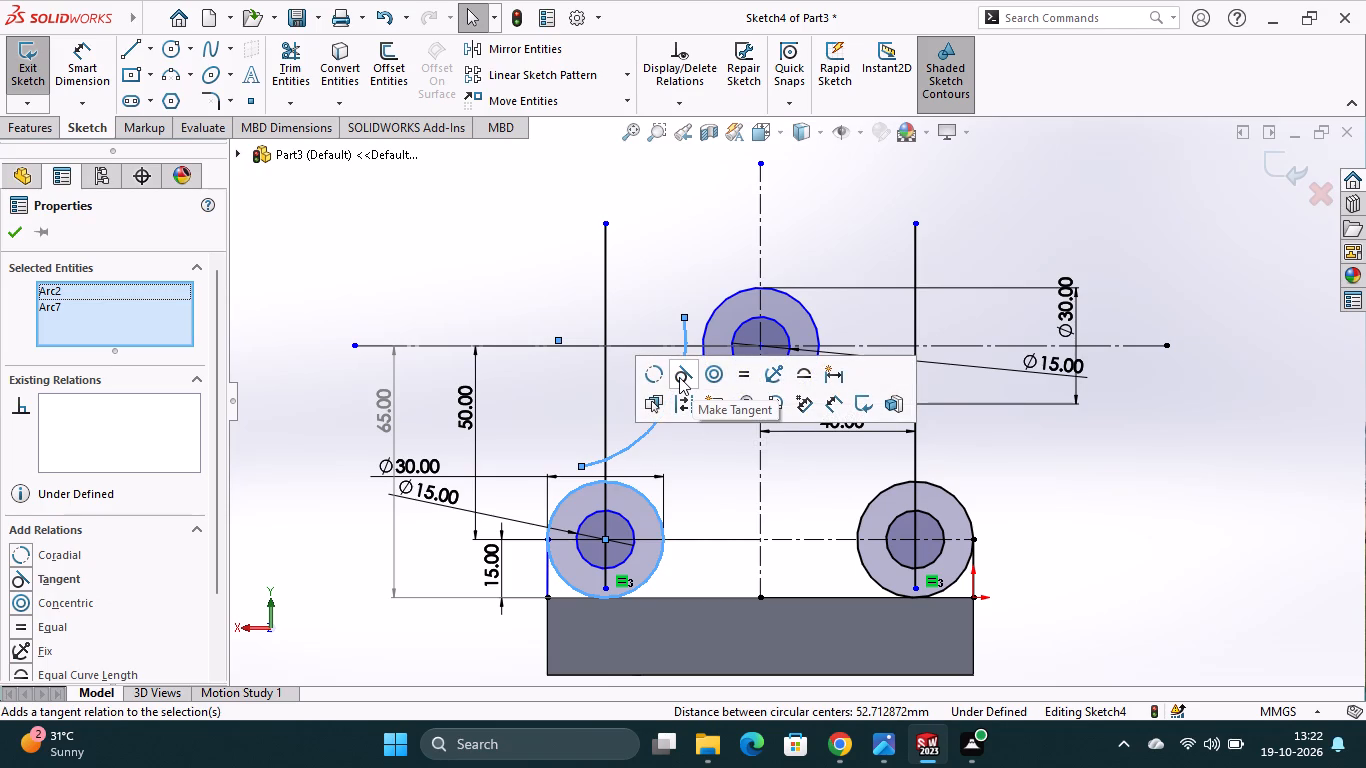
click(679, 377)
click(20, 231)
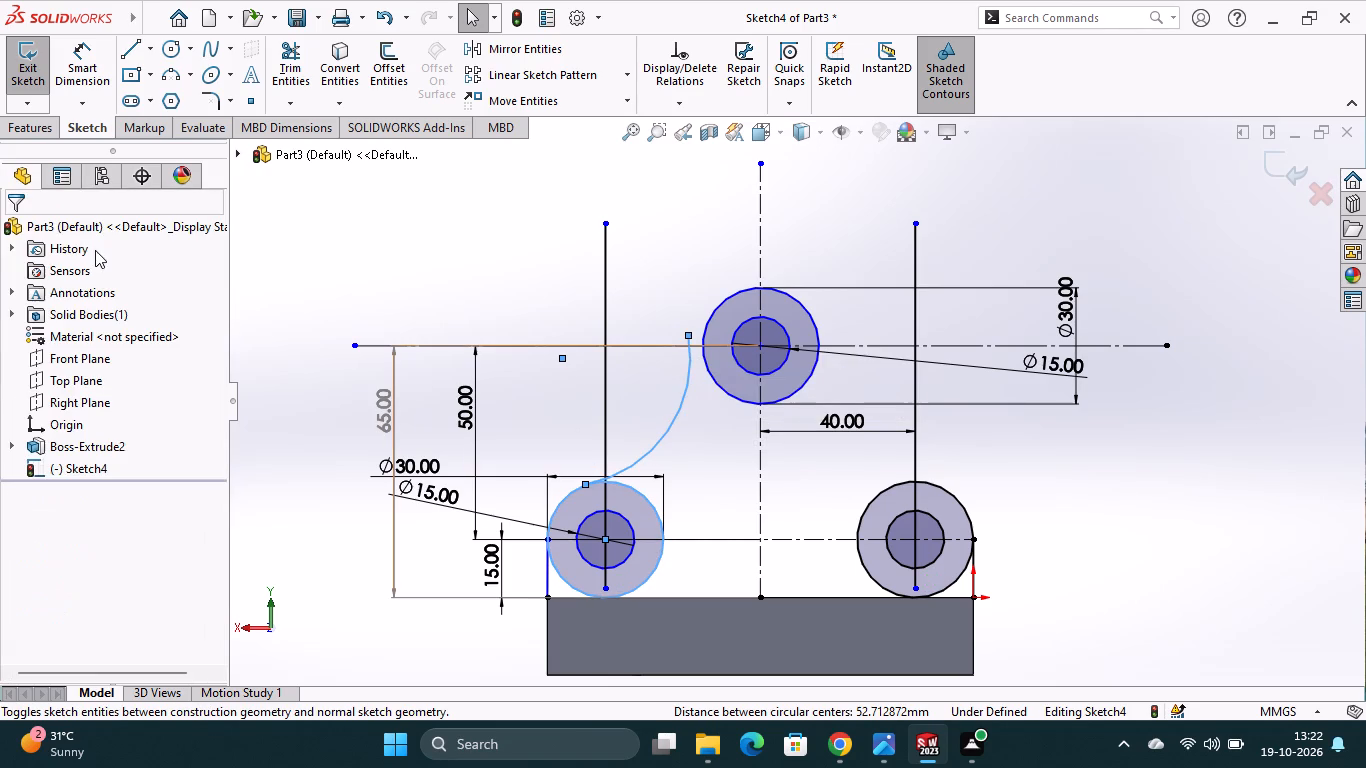
ctrl+click(717, 385)
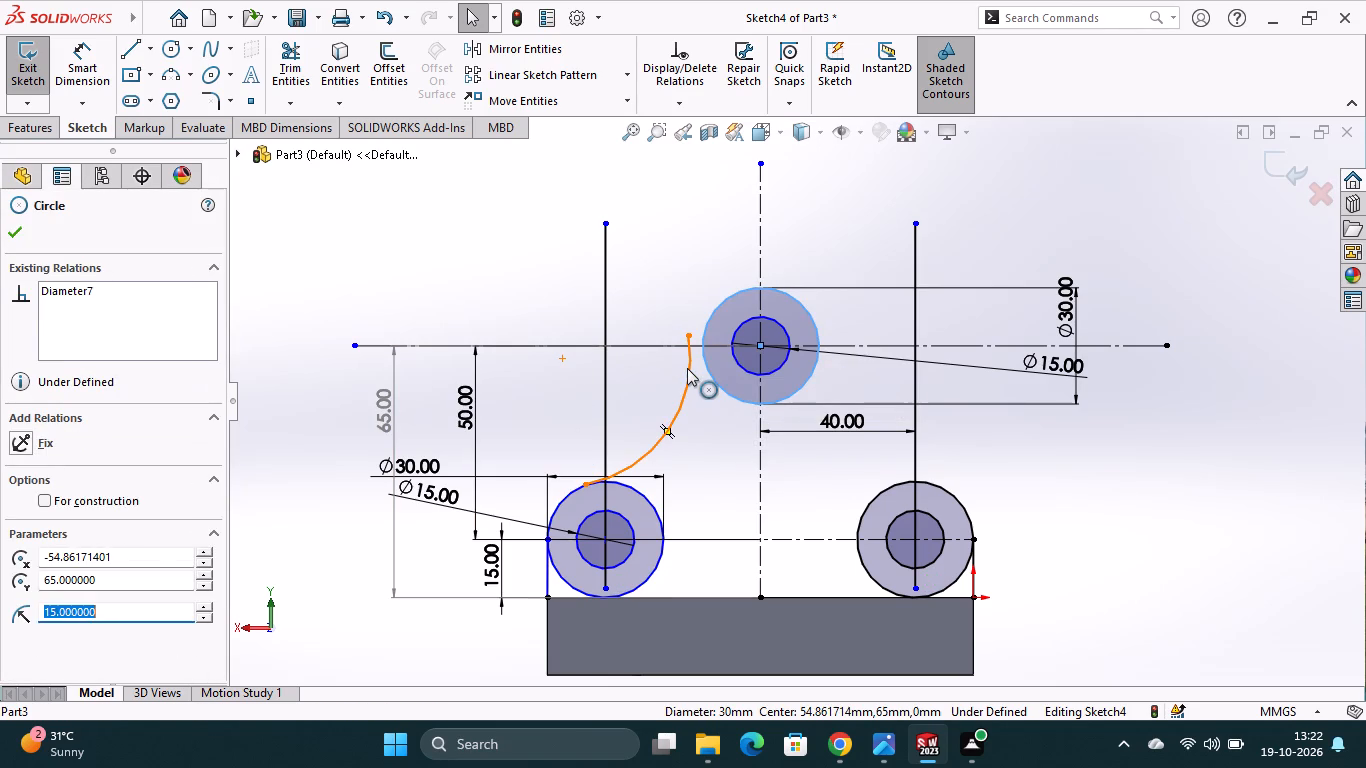
ctrl+click(688, 368)
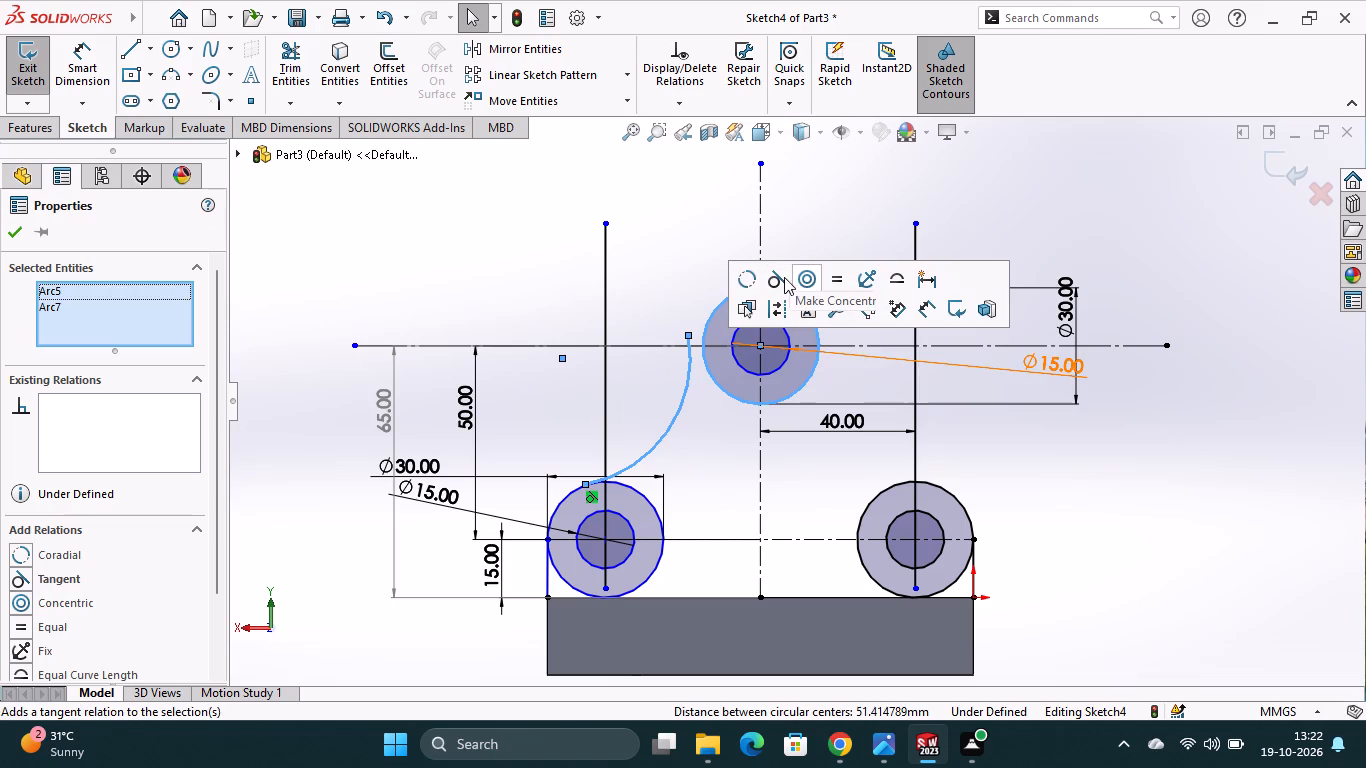
click(779, 278)
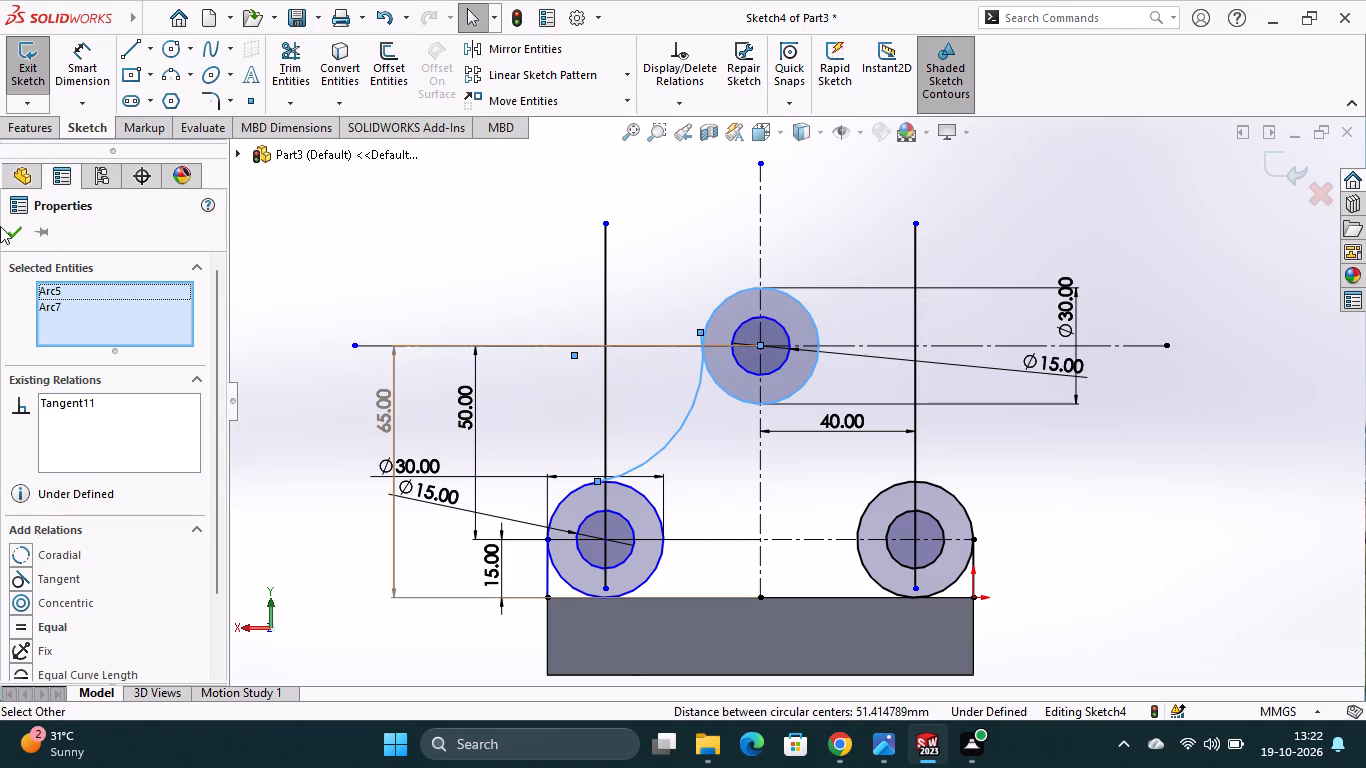
click(14, 238)
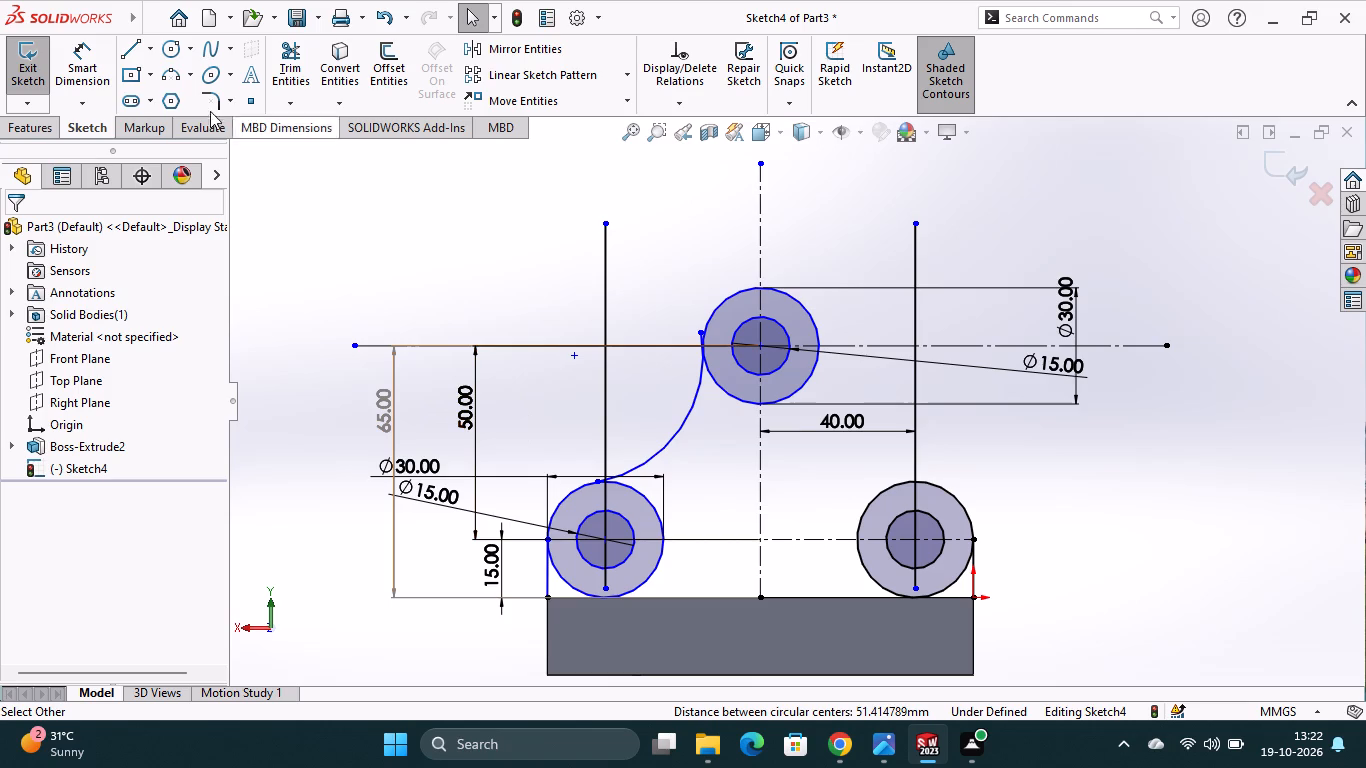
Dimension the connecting arc with a radius of 65 mm.
click(95, 57)
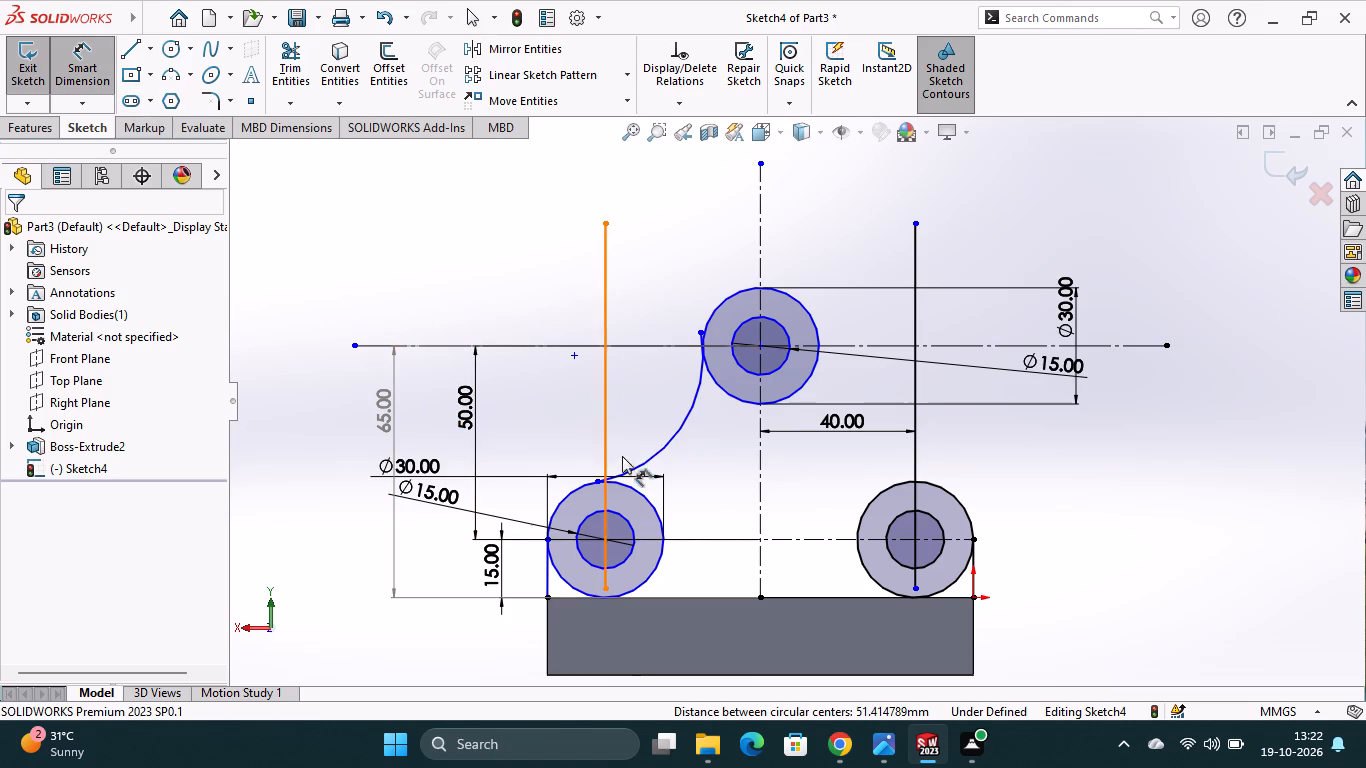
click(682, 429)
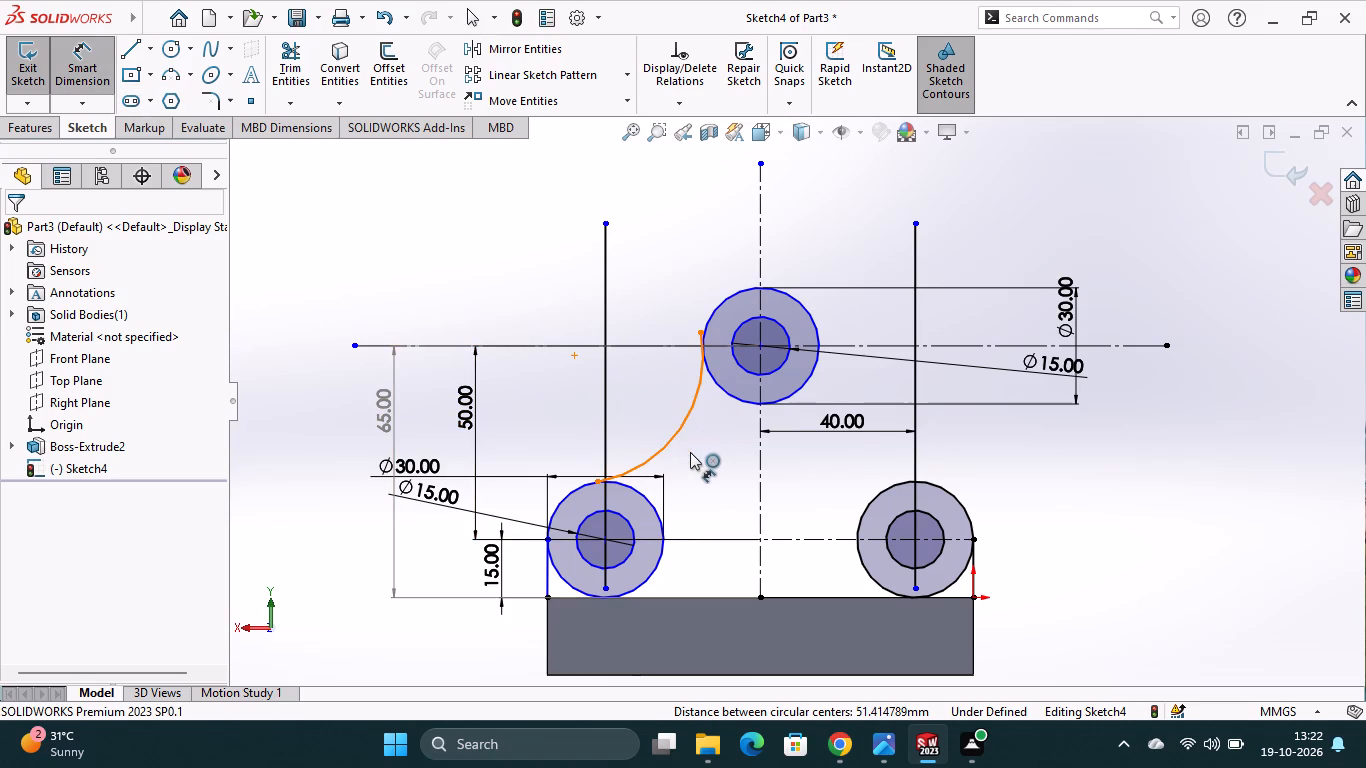
click(697, 464)
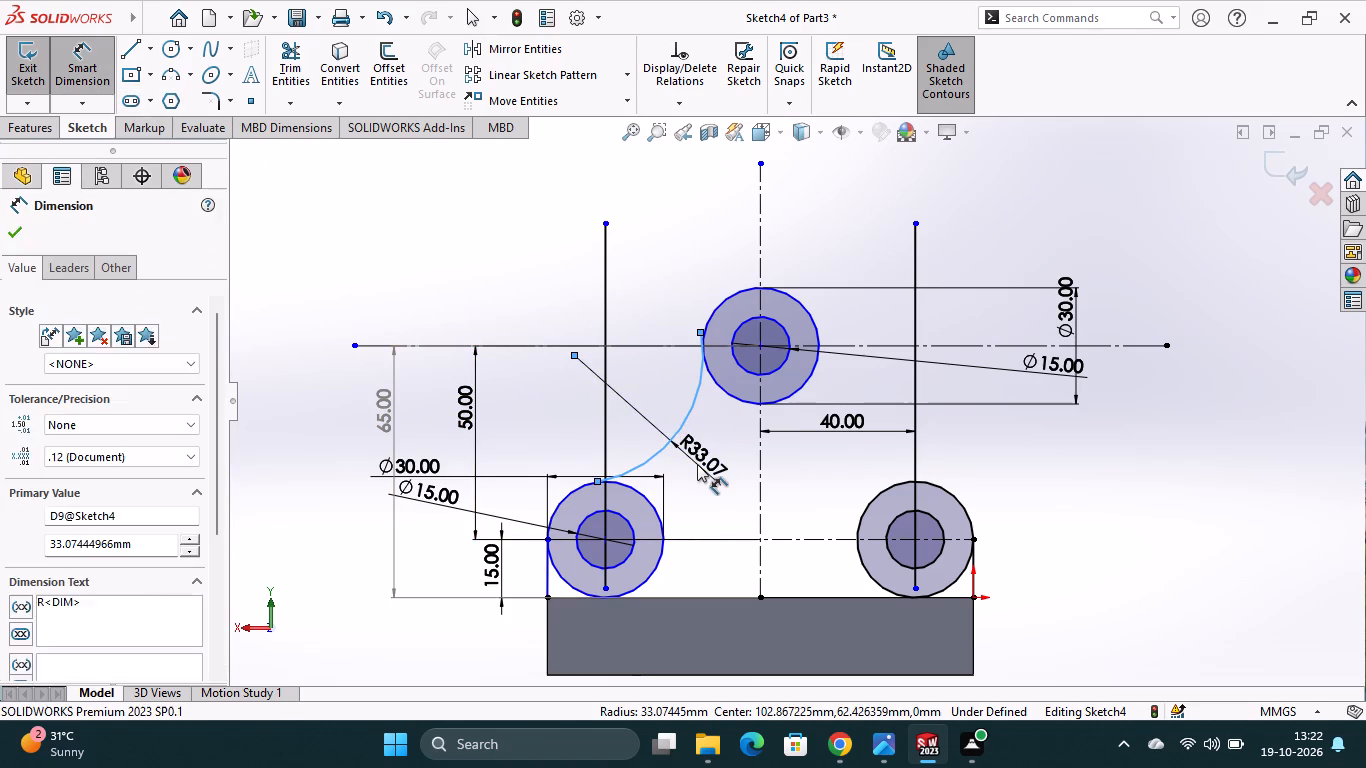
text(65)
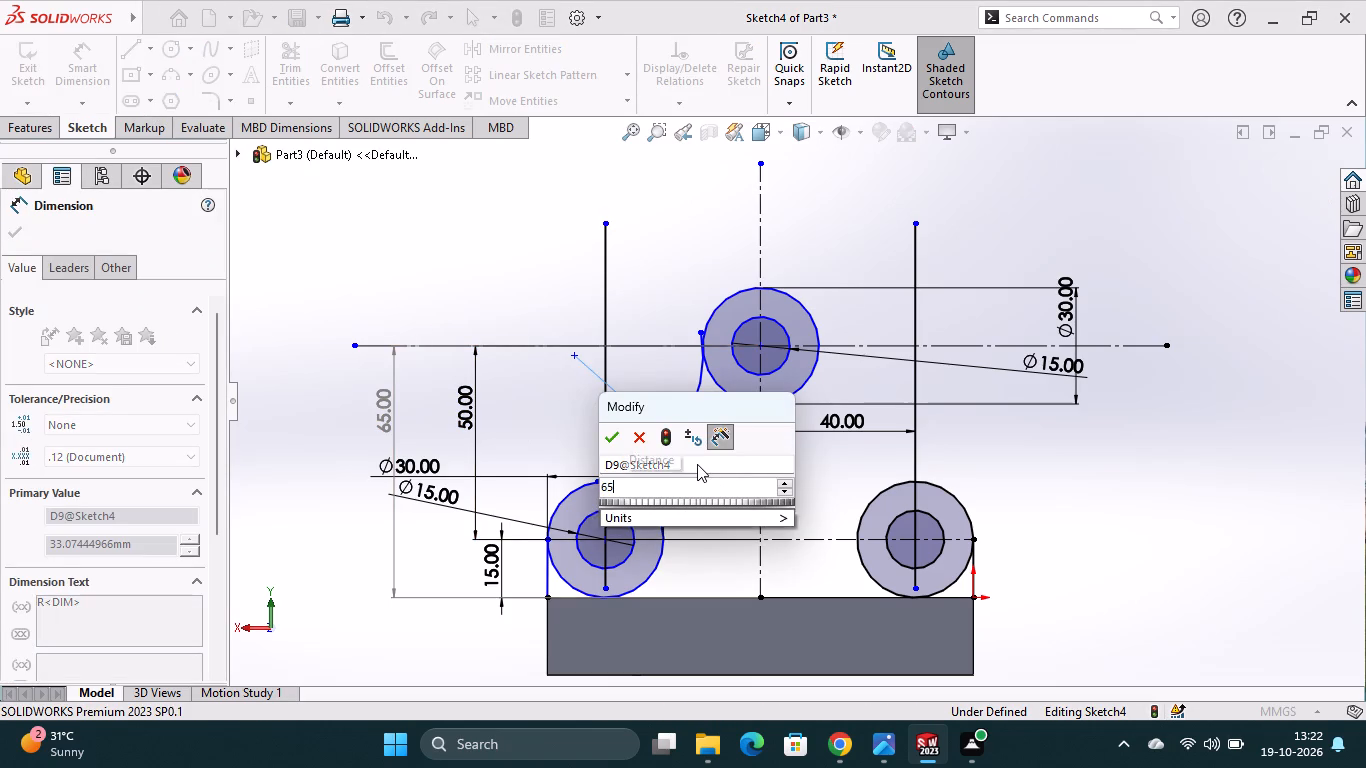
key(Return)
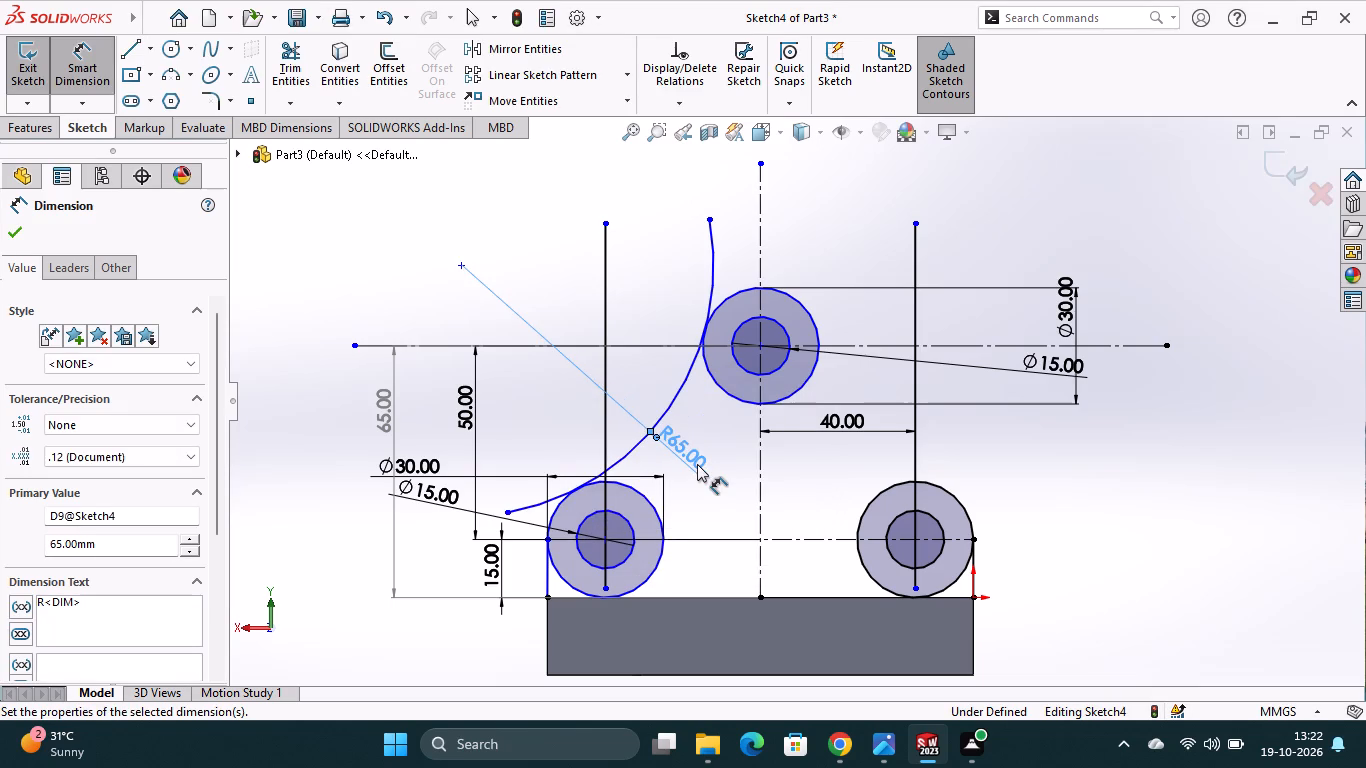
key(Escape)
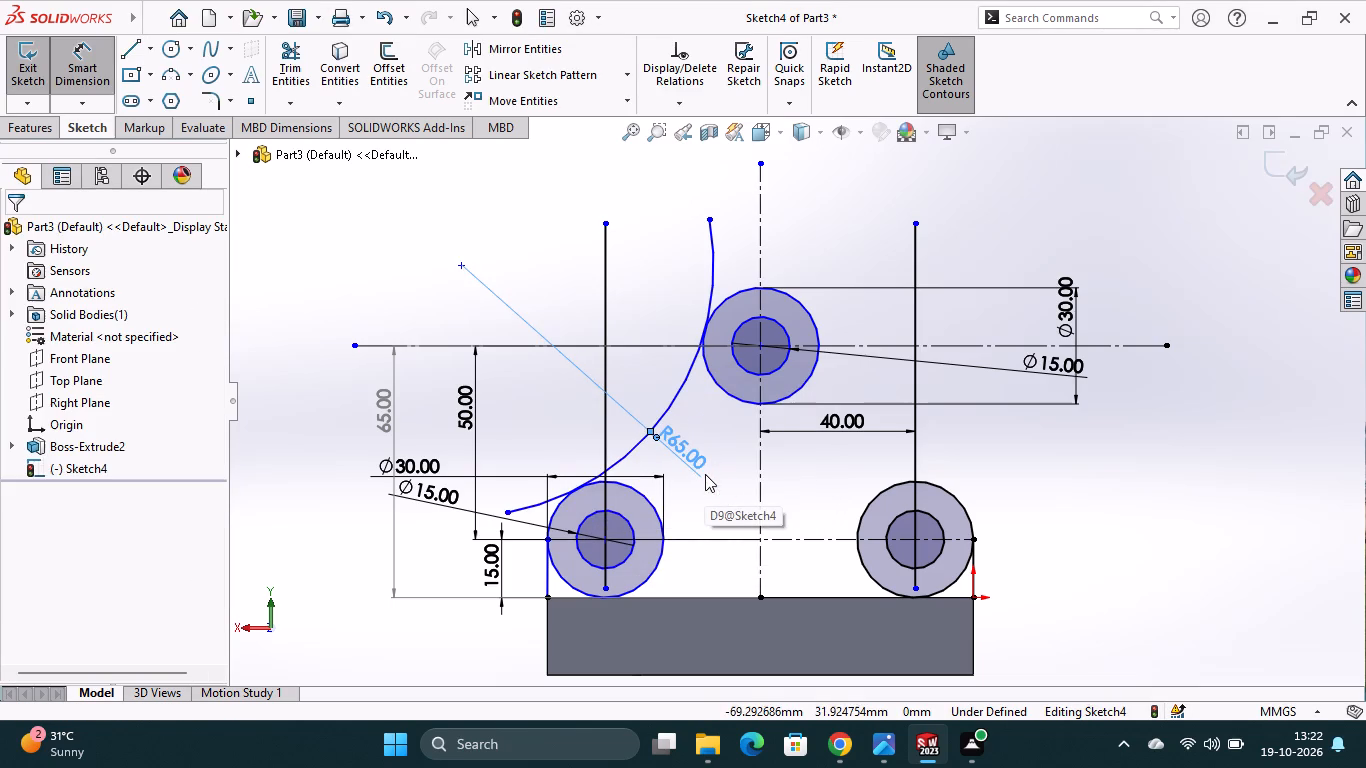
Trim both ends of the connecting arc that extend past its tangent points on the outer circles.
click(294, 62)
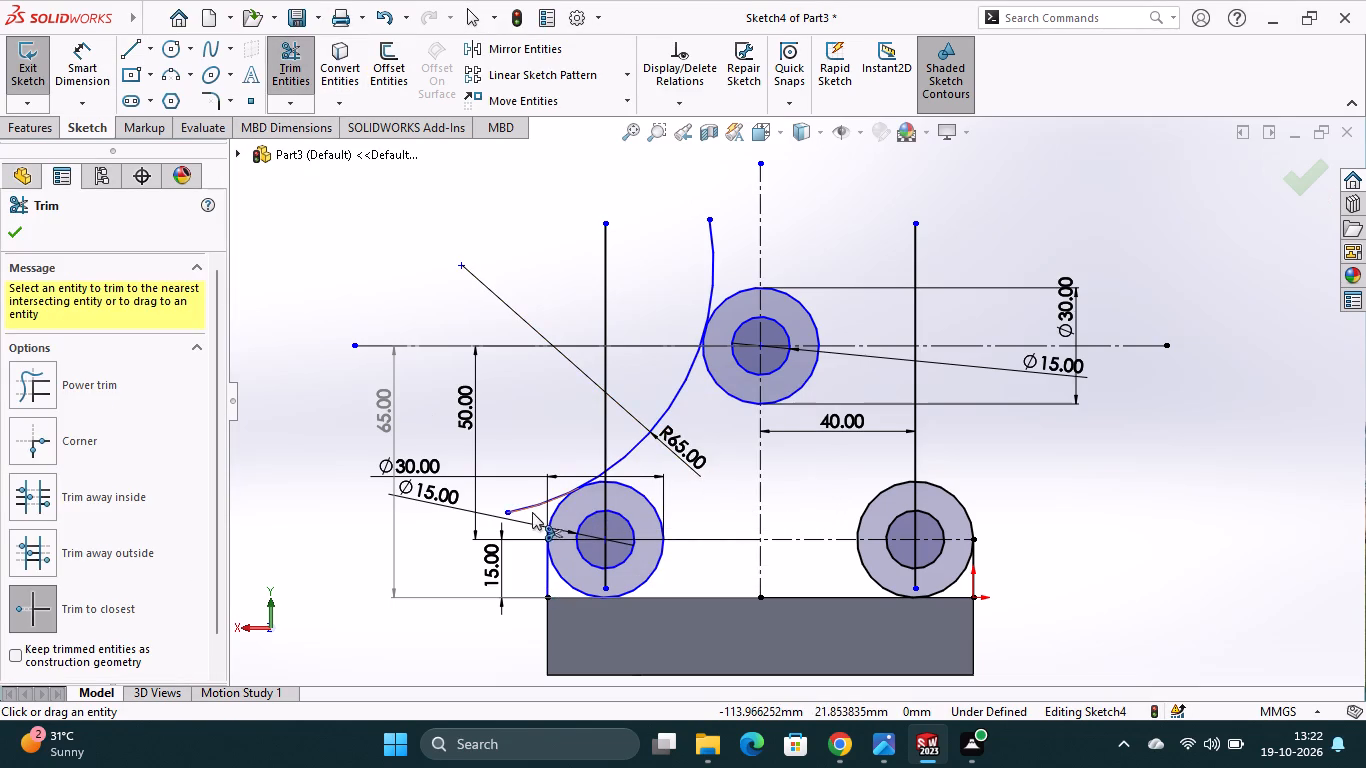
click(532, 508)
click(714, 265)
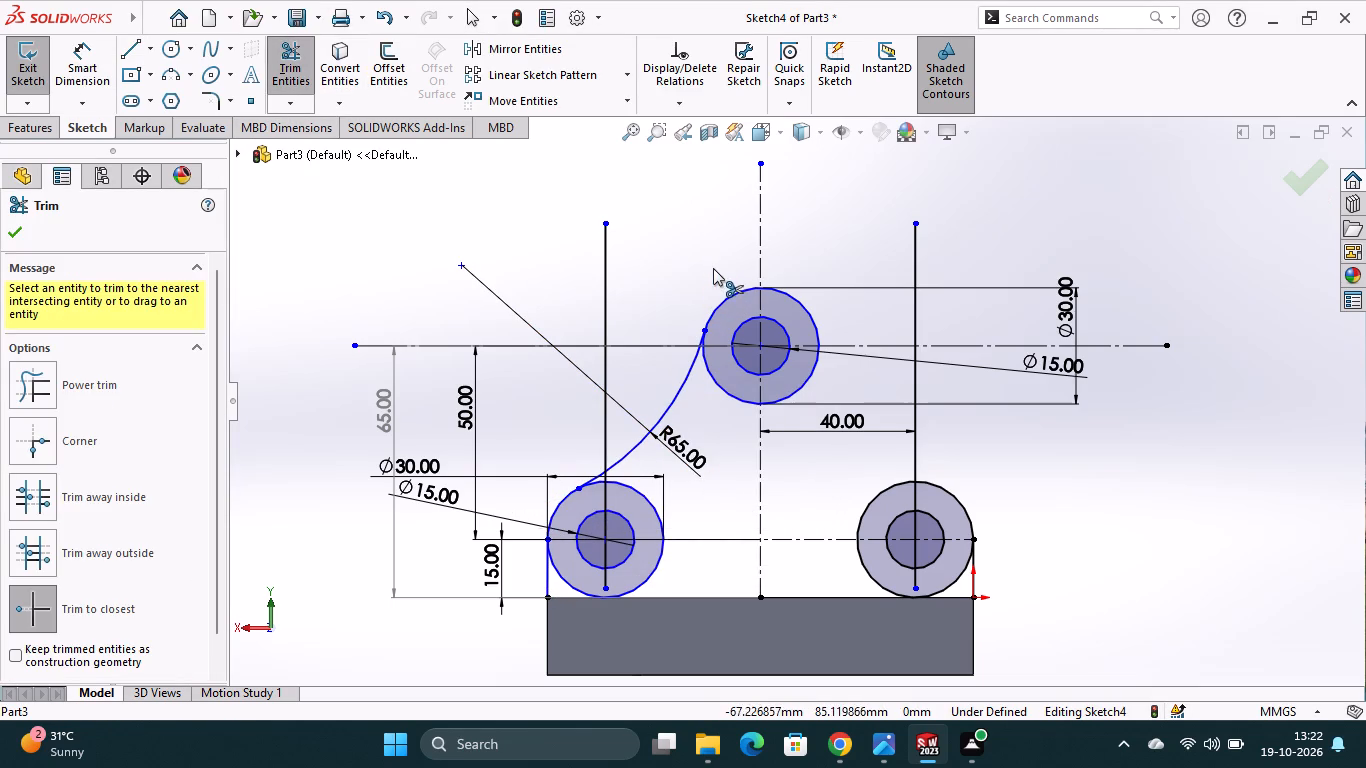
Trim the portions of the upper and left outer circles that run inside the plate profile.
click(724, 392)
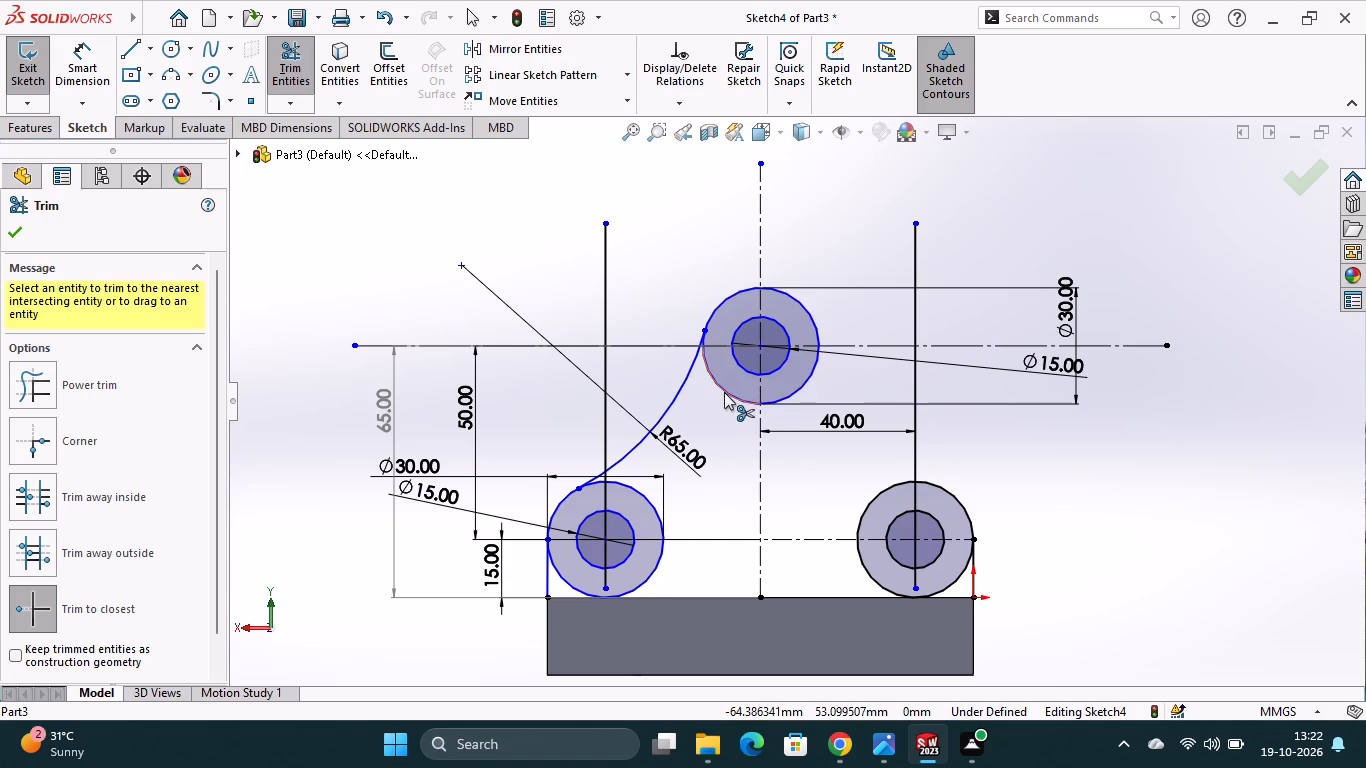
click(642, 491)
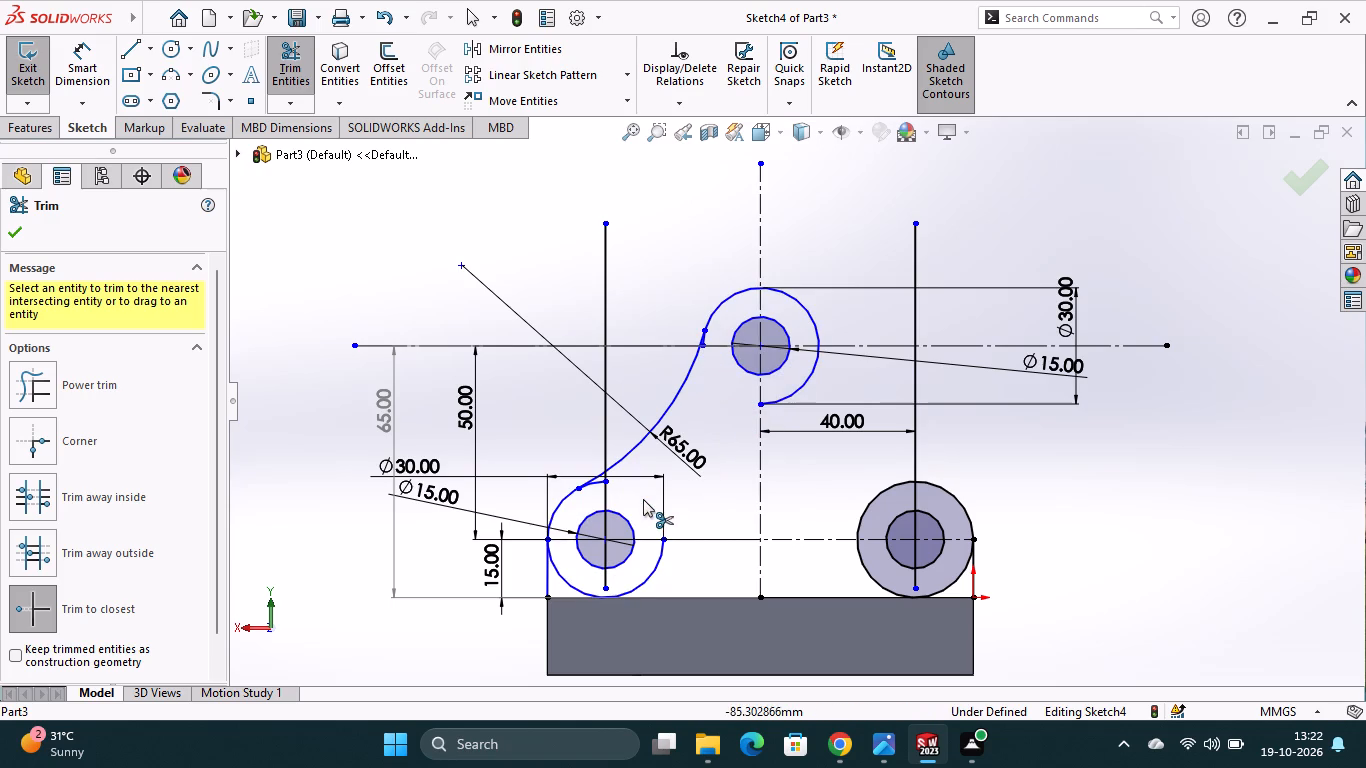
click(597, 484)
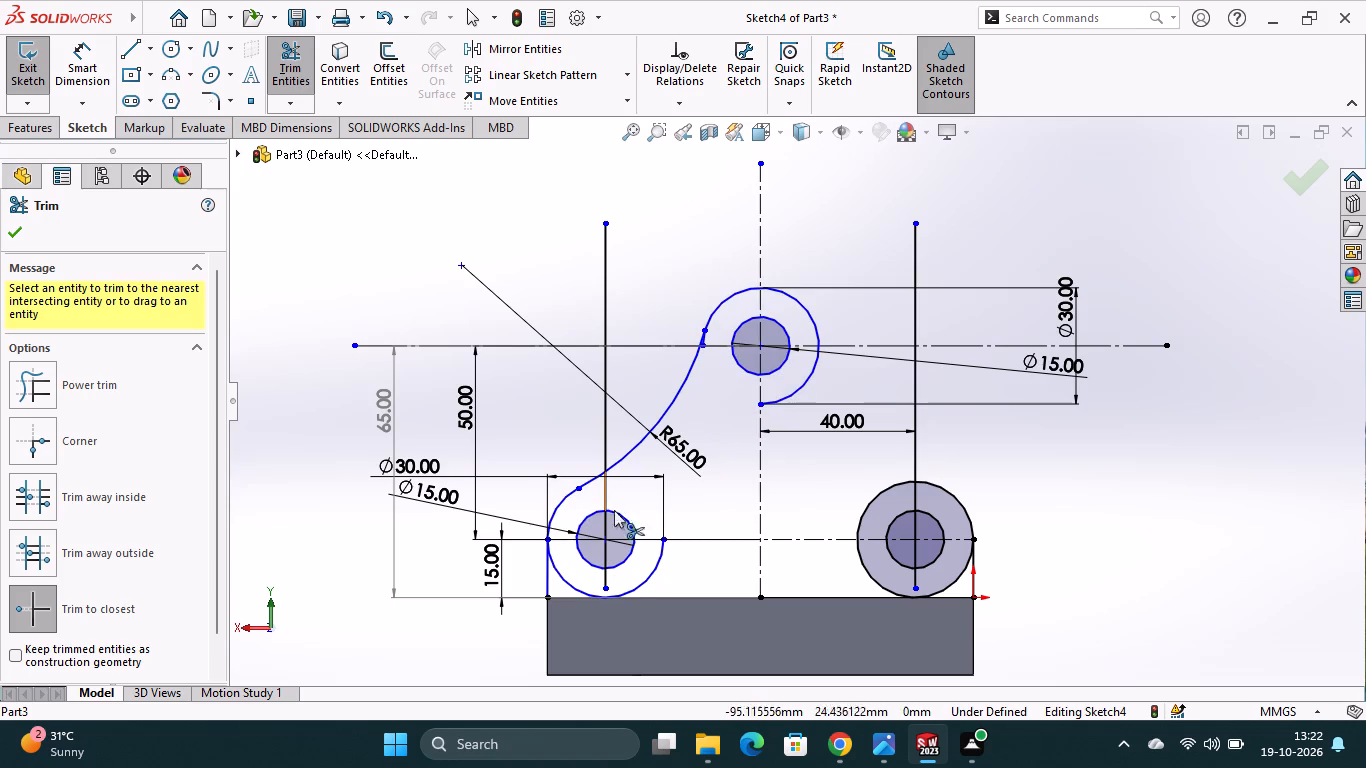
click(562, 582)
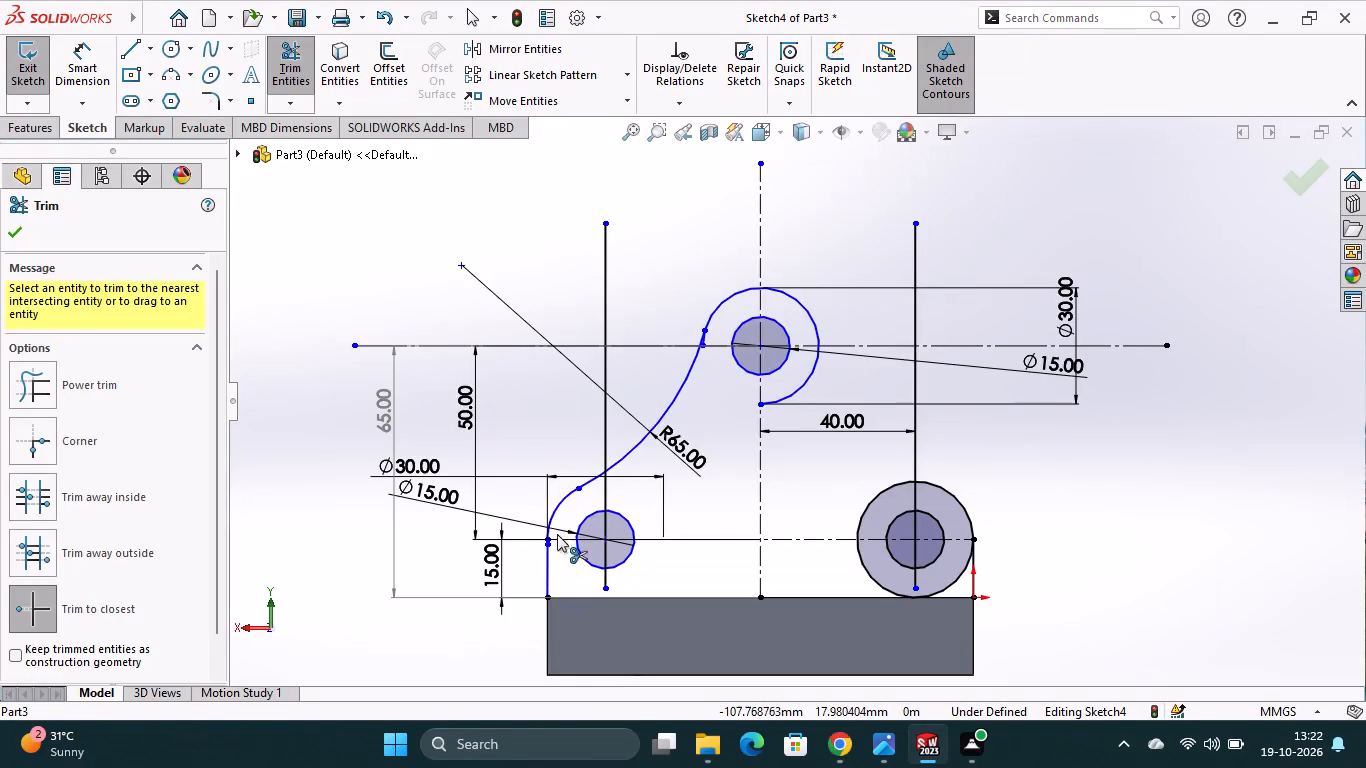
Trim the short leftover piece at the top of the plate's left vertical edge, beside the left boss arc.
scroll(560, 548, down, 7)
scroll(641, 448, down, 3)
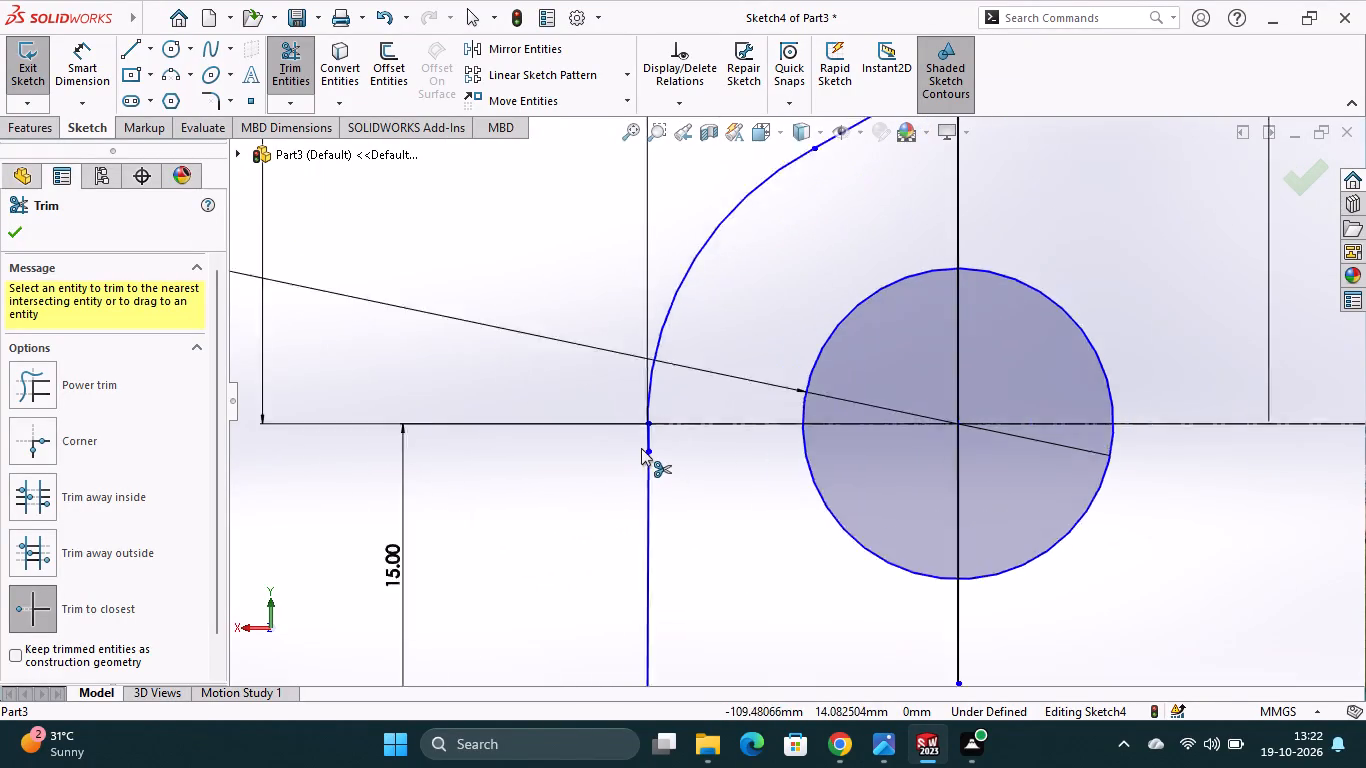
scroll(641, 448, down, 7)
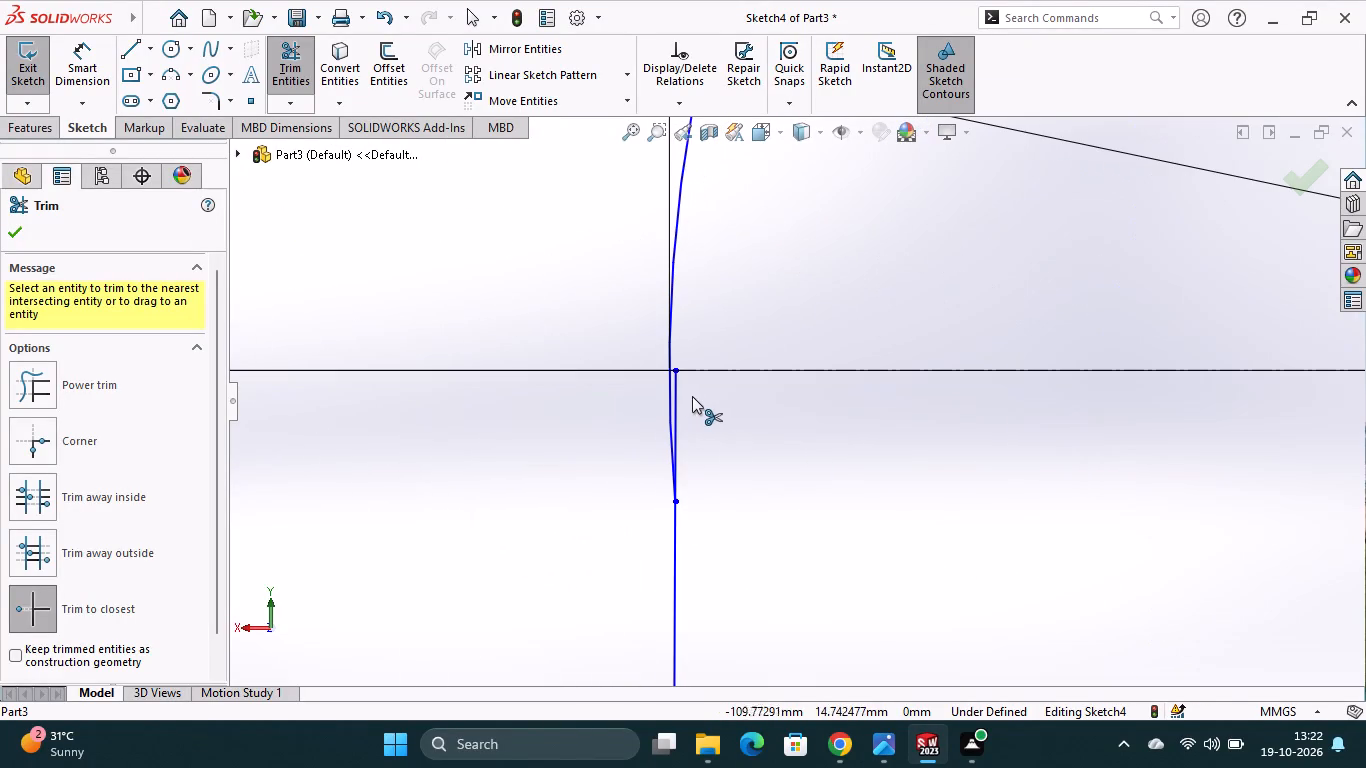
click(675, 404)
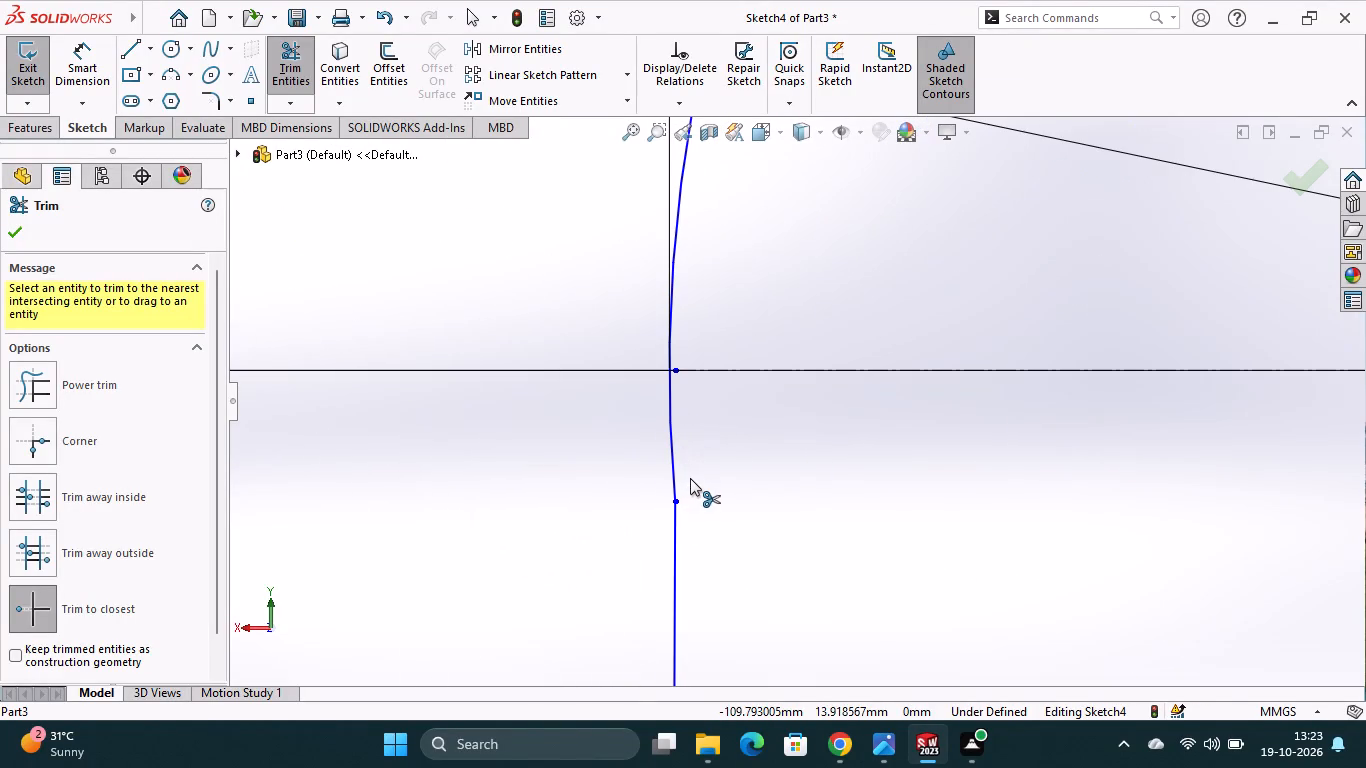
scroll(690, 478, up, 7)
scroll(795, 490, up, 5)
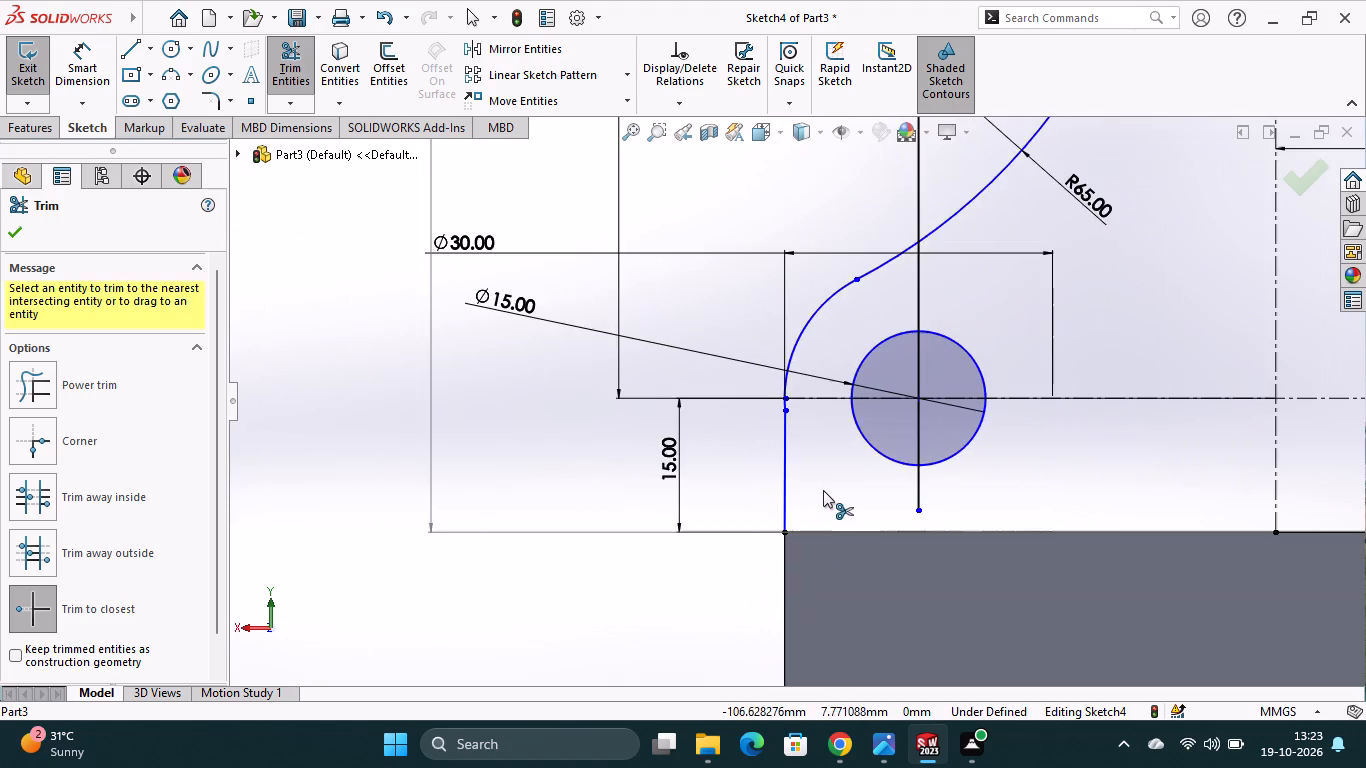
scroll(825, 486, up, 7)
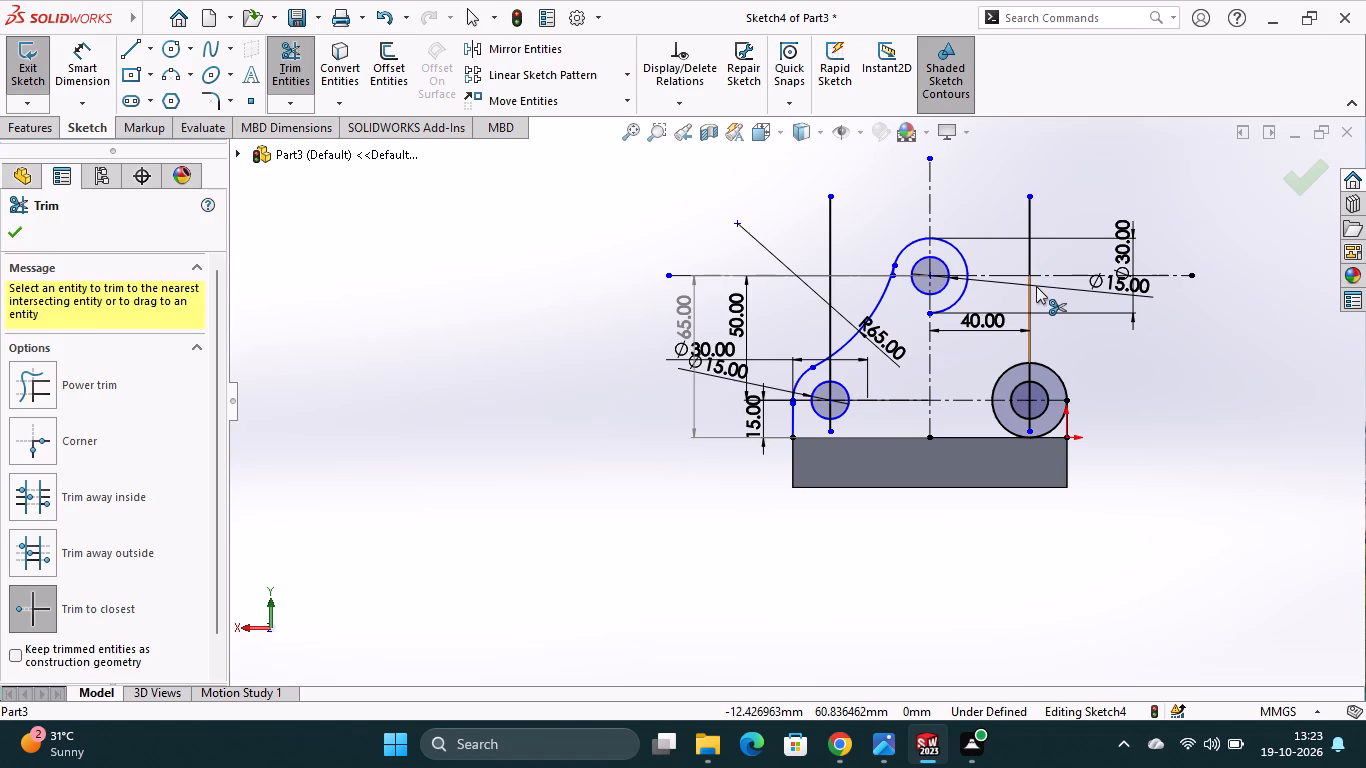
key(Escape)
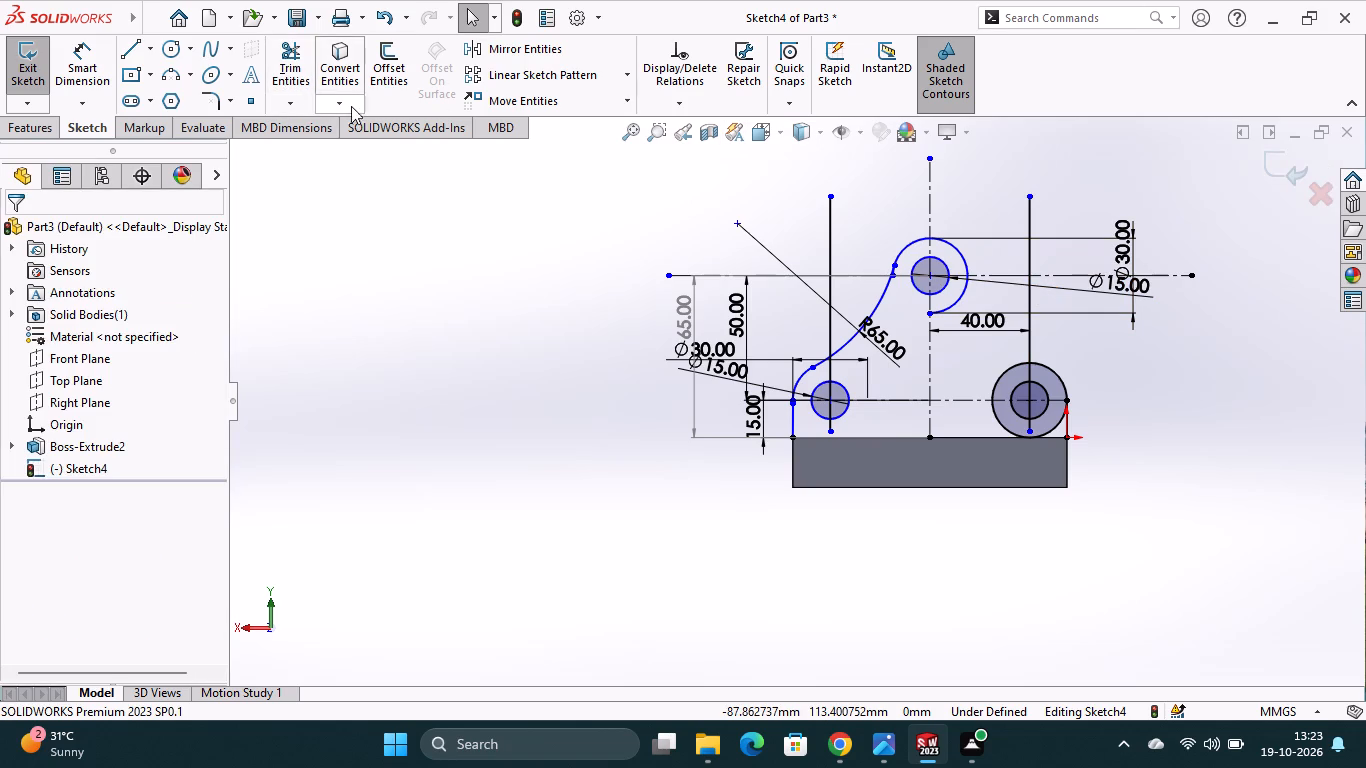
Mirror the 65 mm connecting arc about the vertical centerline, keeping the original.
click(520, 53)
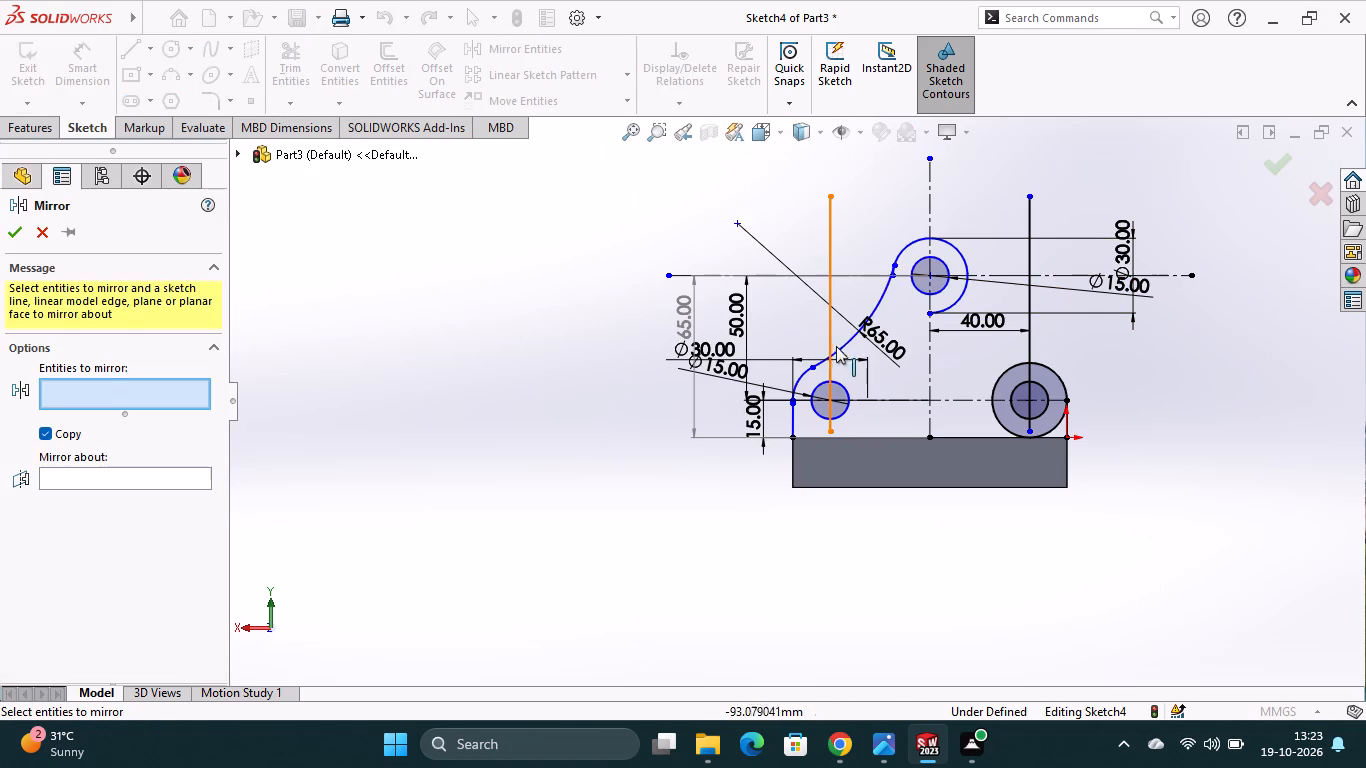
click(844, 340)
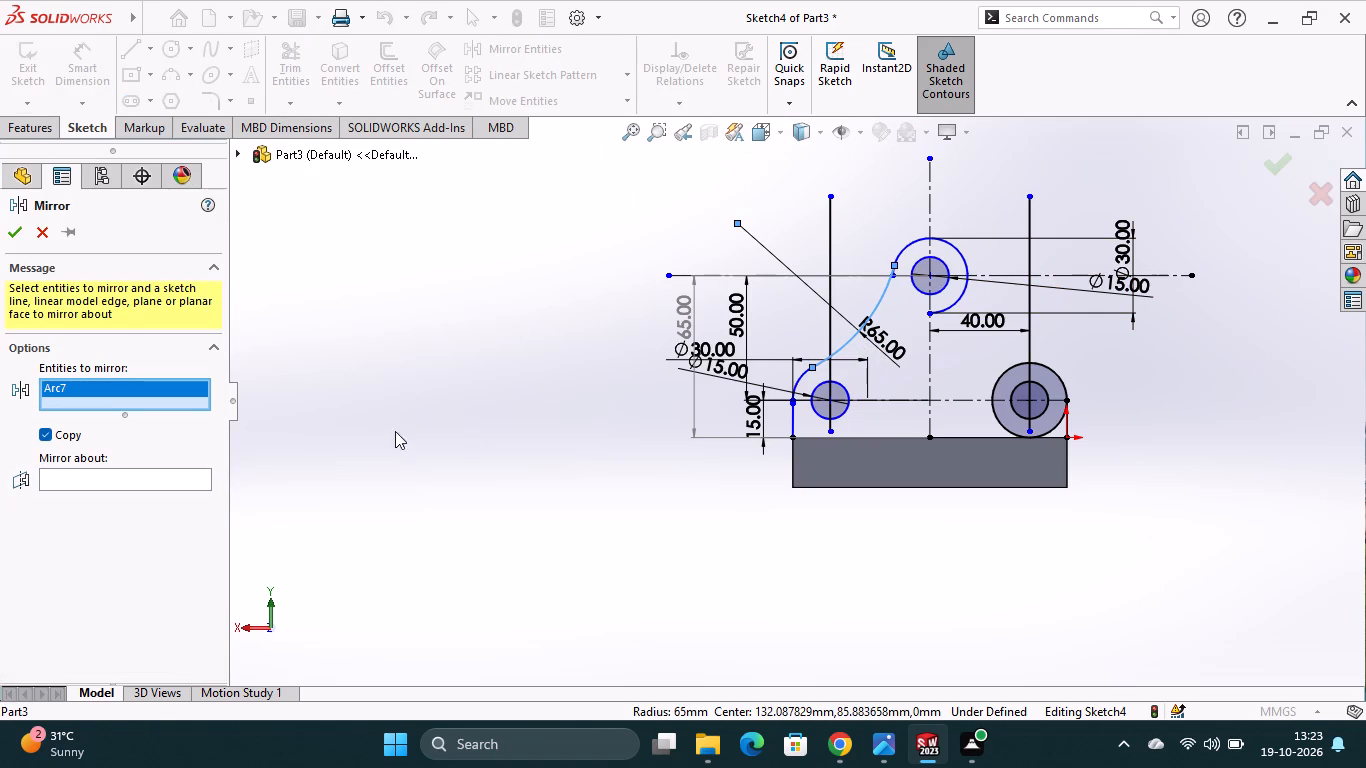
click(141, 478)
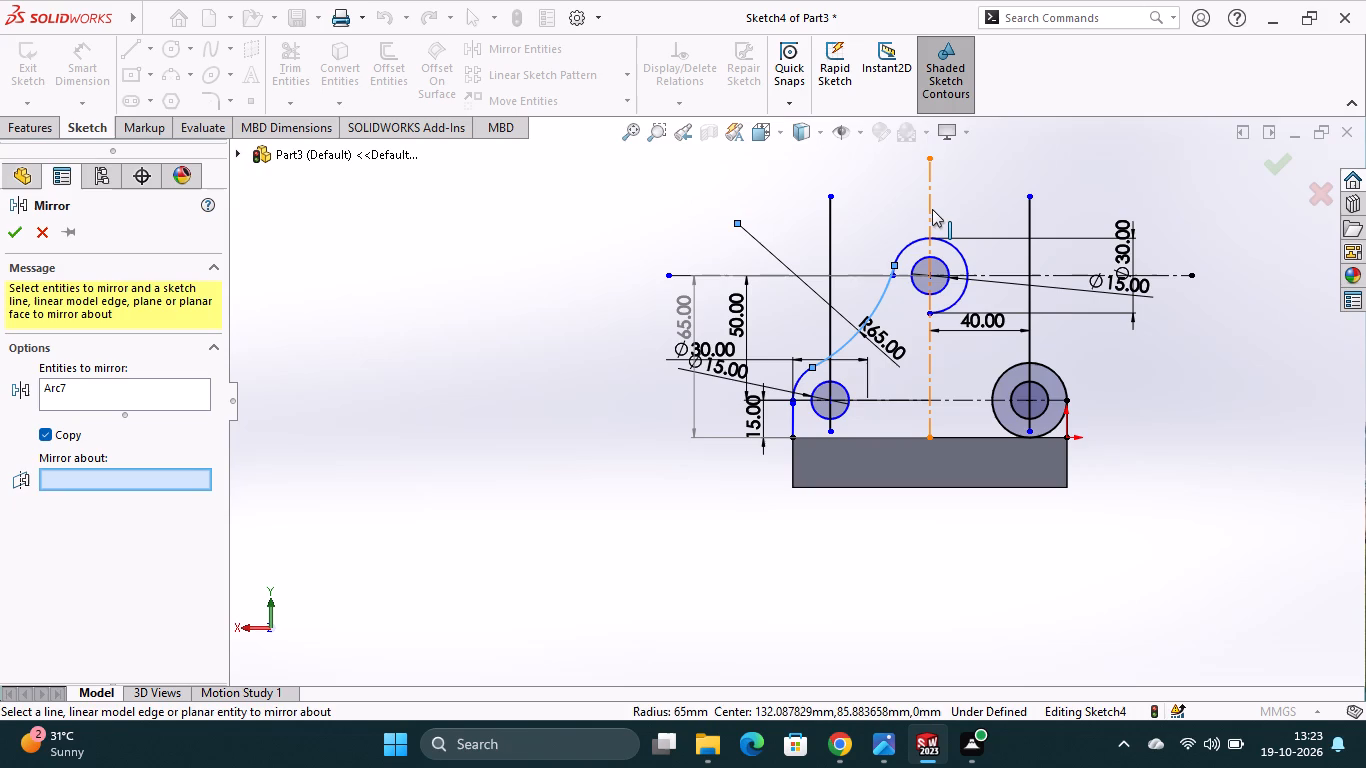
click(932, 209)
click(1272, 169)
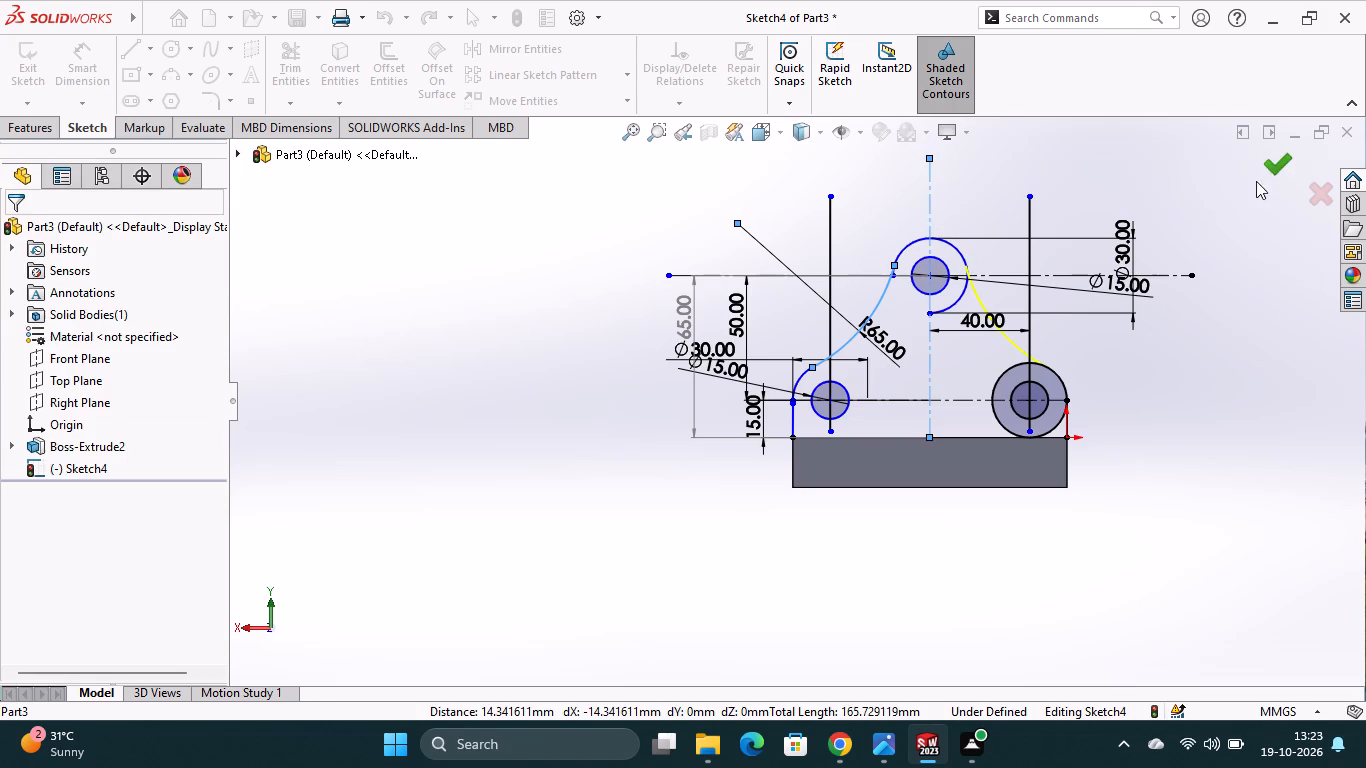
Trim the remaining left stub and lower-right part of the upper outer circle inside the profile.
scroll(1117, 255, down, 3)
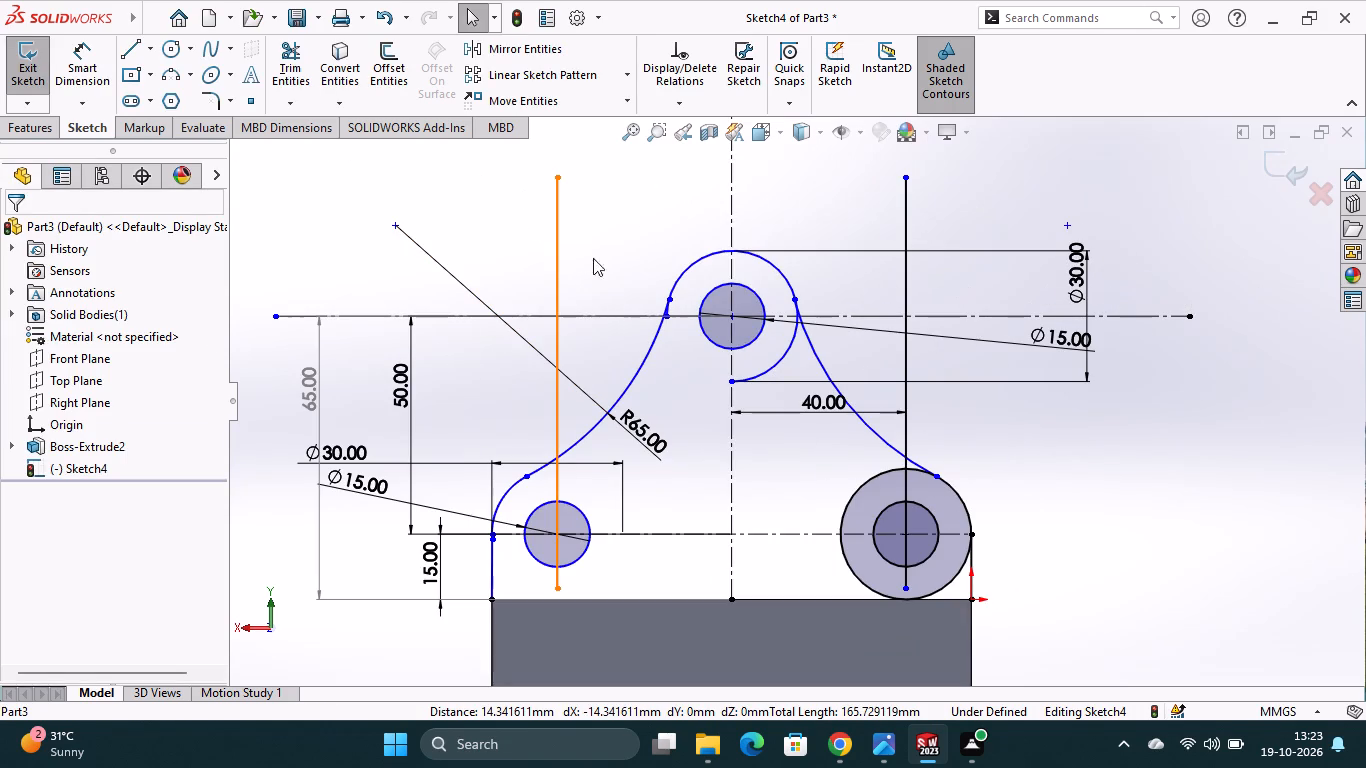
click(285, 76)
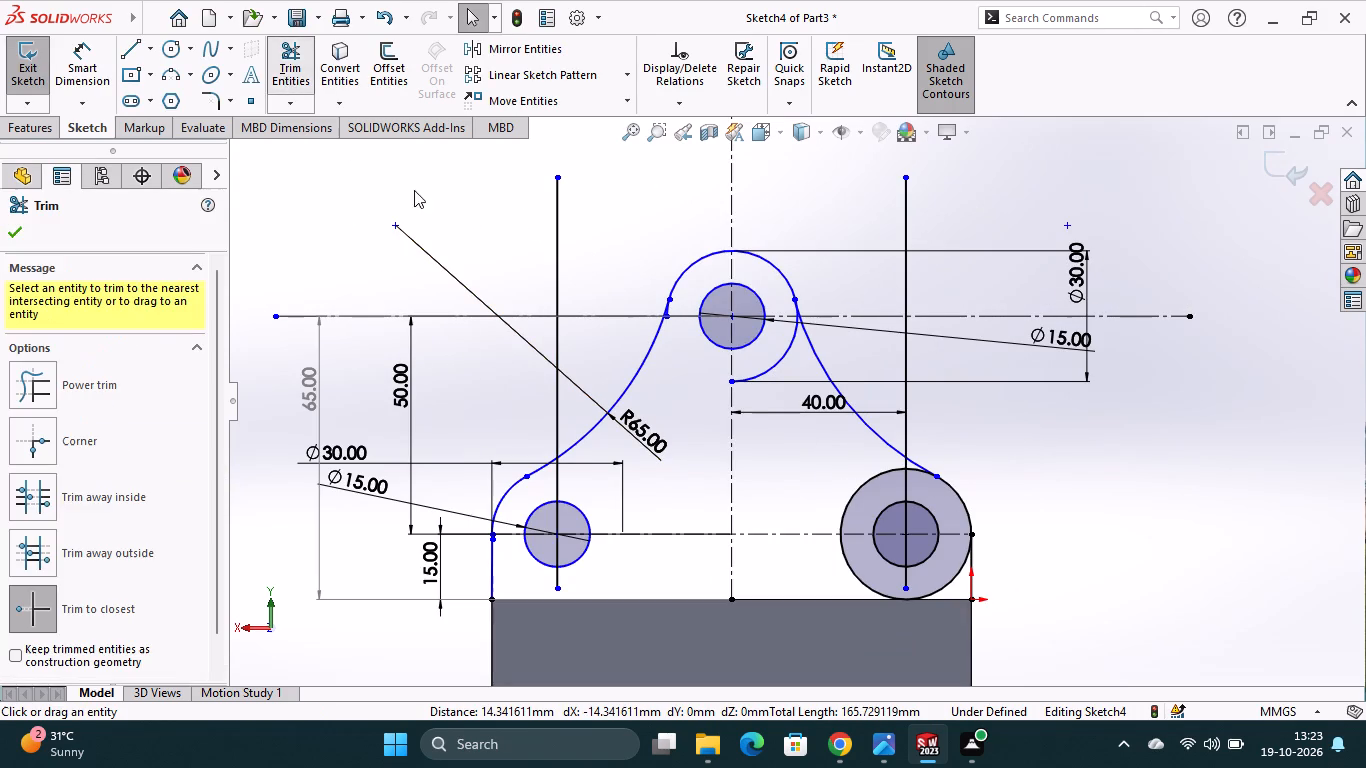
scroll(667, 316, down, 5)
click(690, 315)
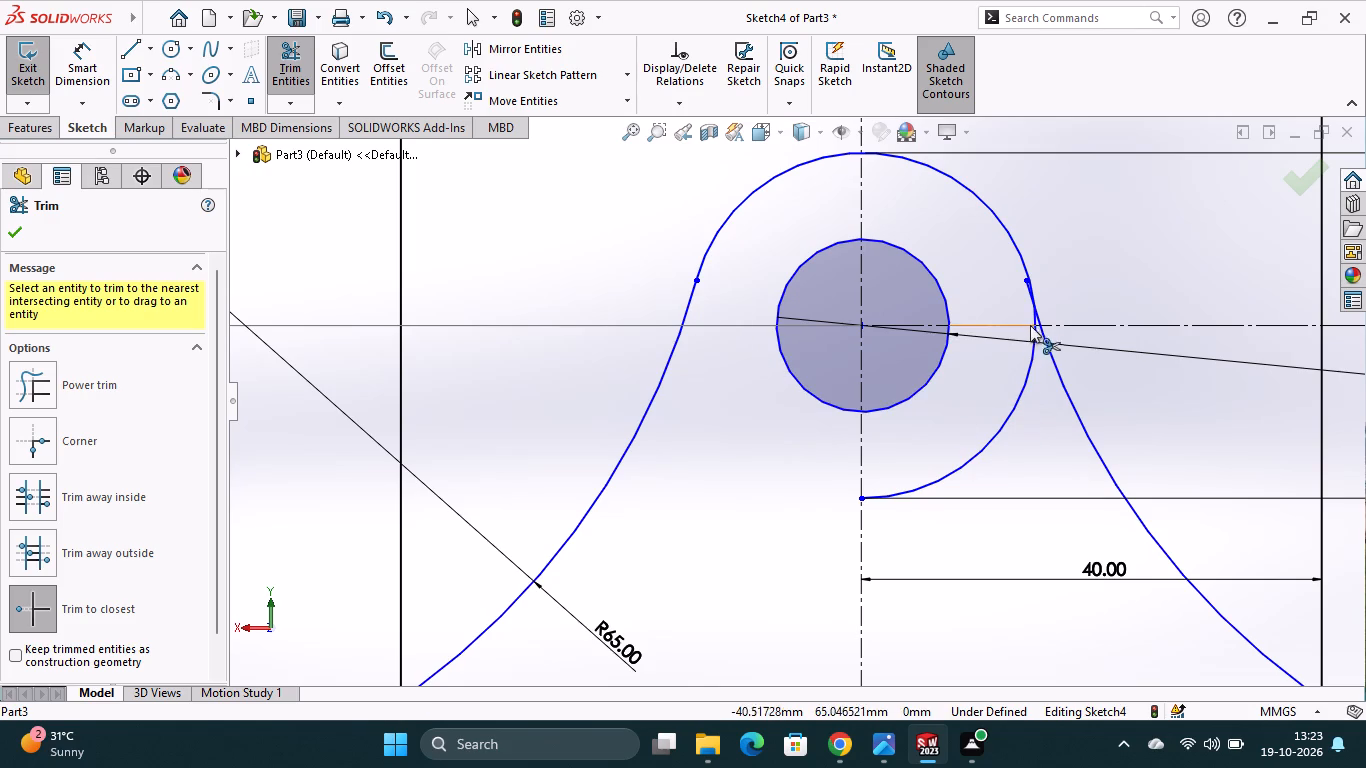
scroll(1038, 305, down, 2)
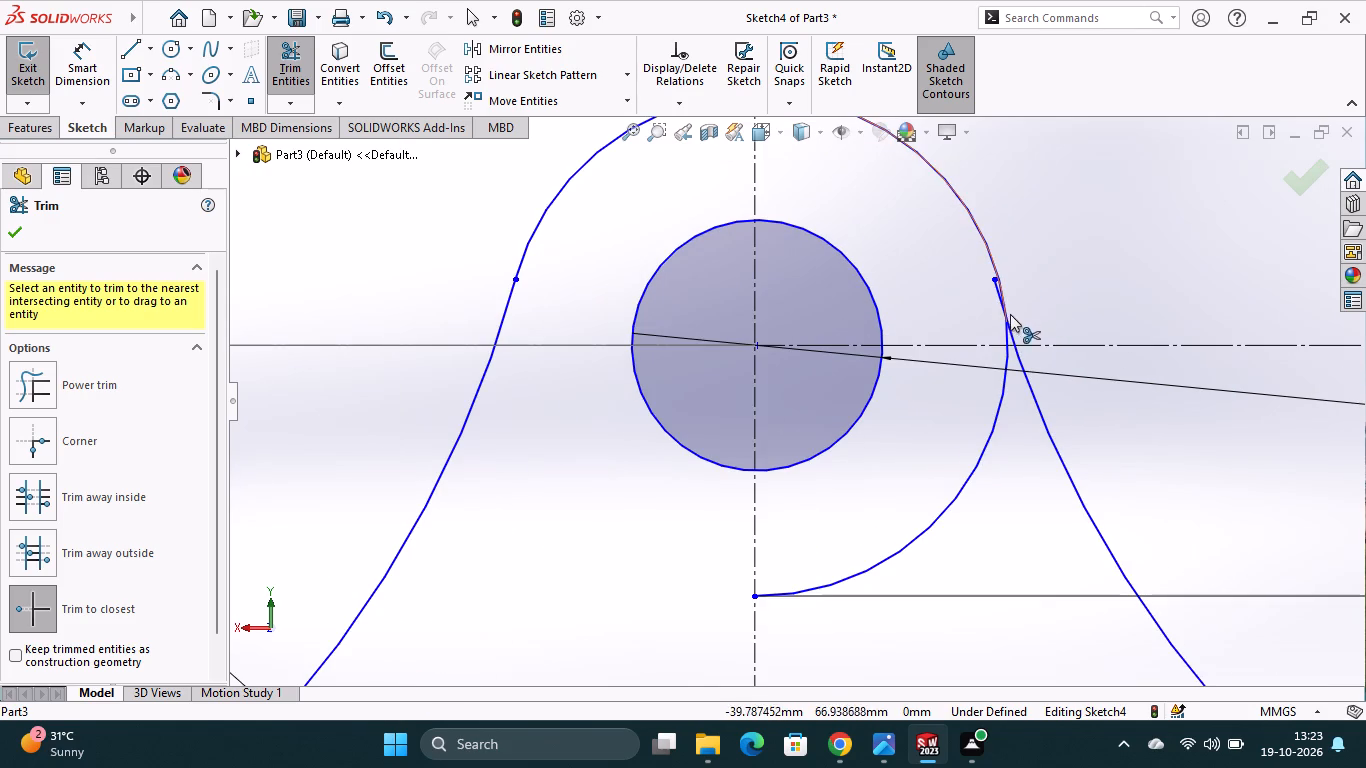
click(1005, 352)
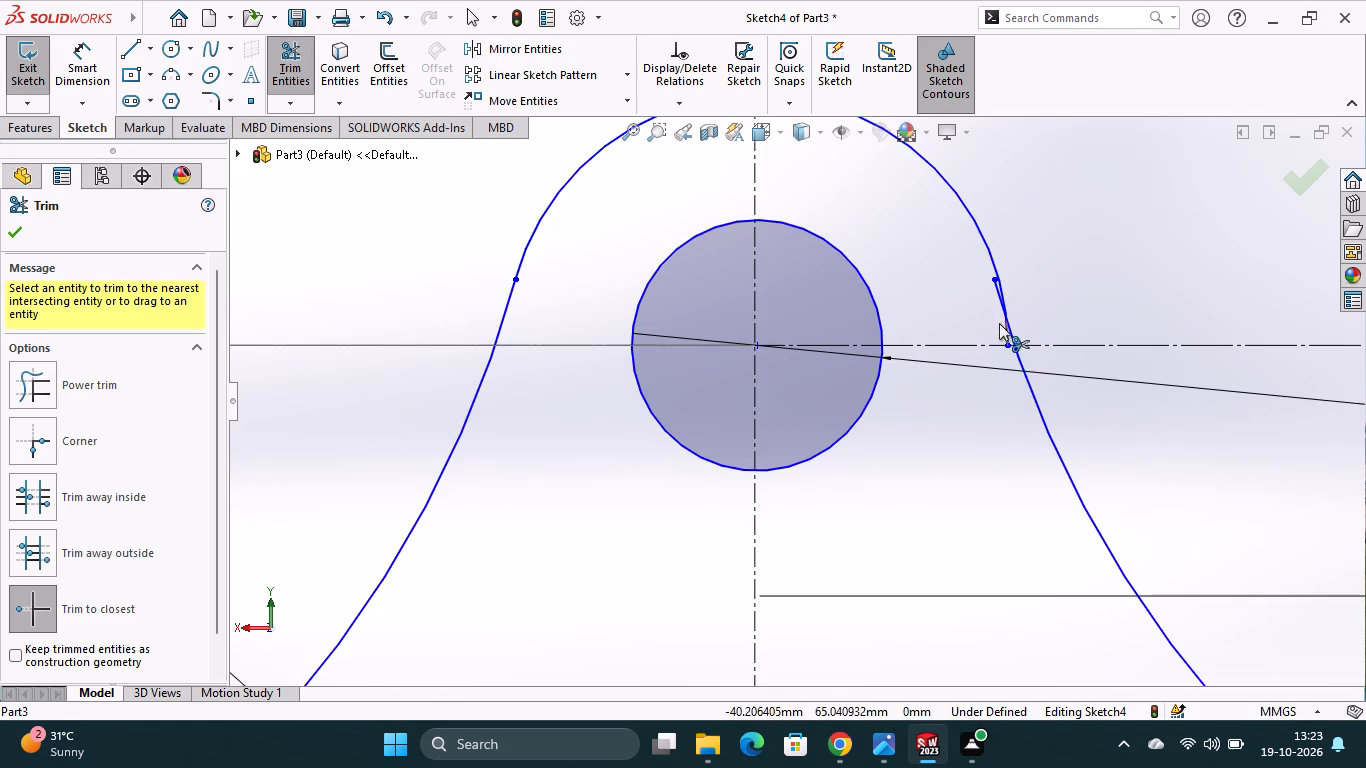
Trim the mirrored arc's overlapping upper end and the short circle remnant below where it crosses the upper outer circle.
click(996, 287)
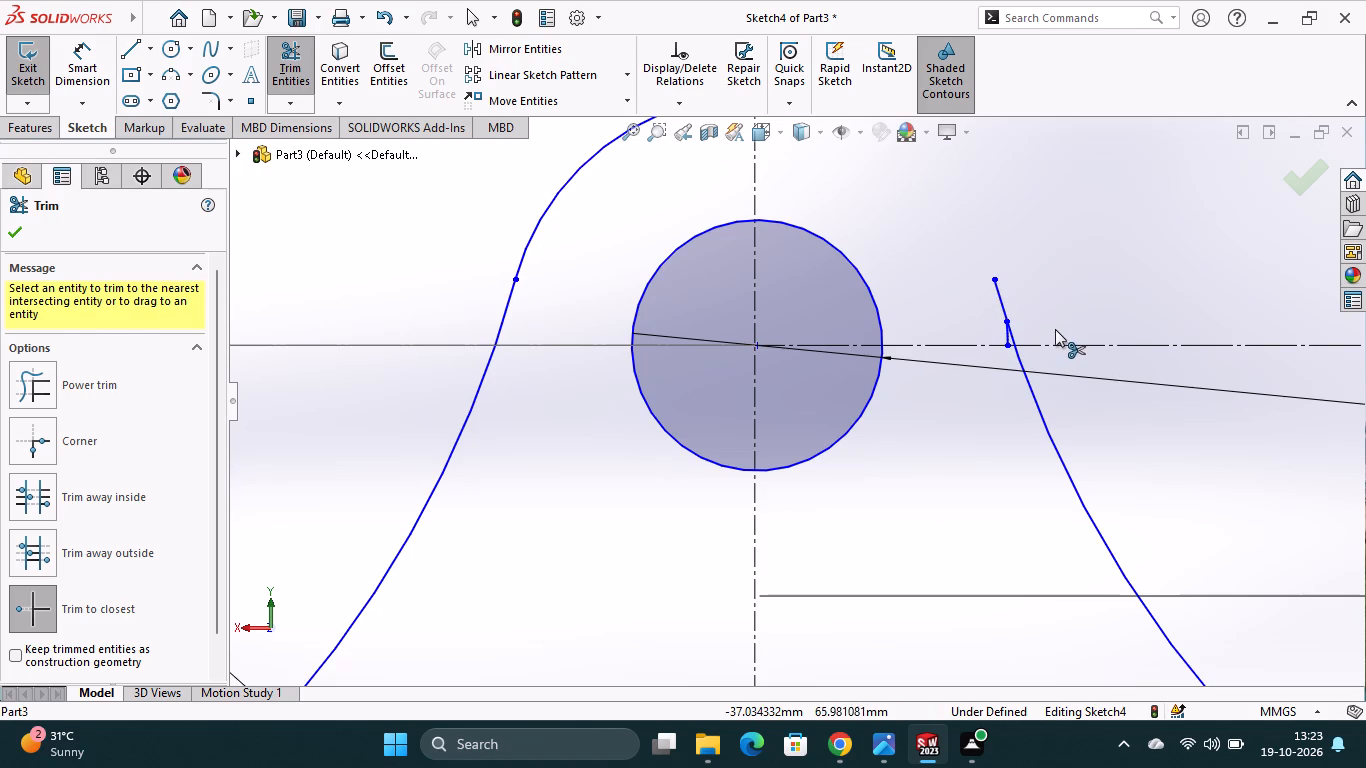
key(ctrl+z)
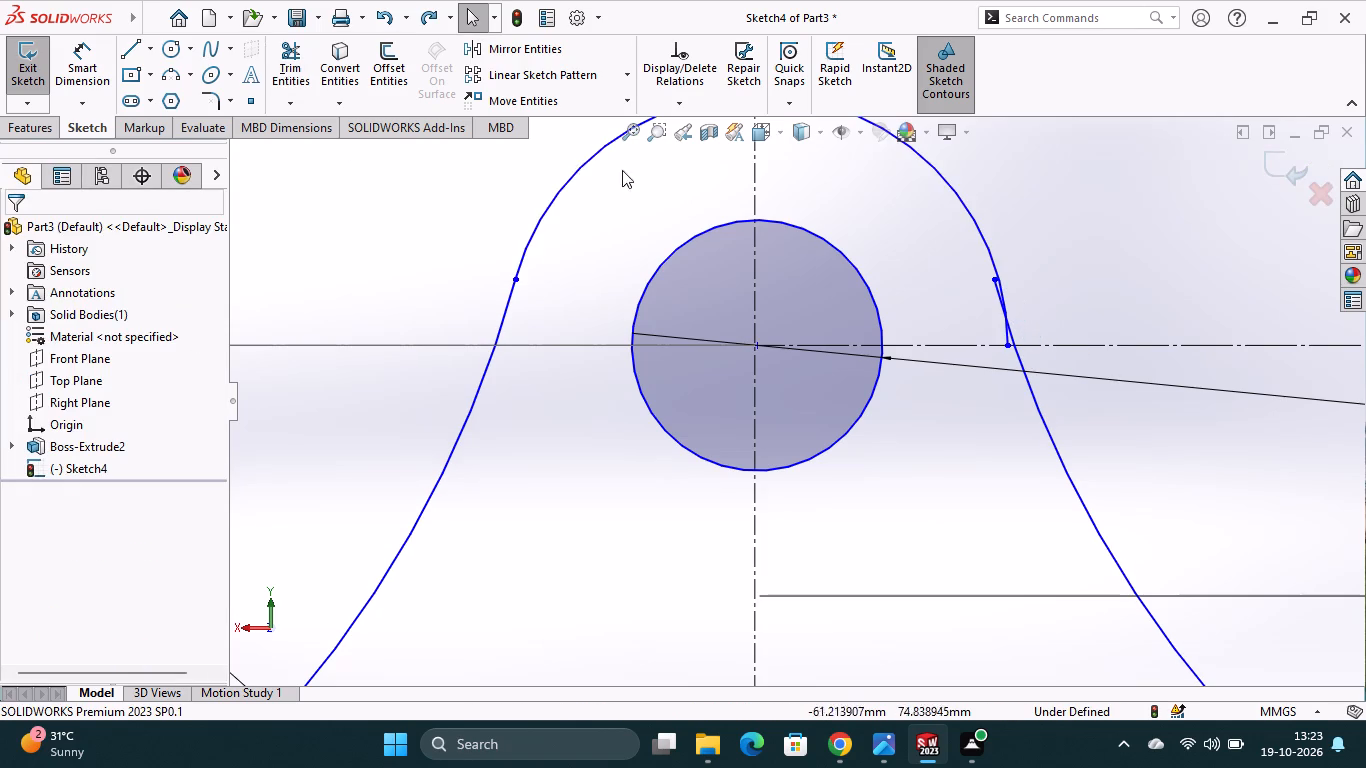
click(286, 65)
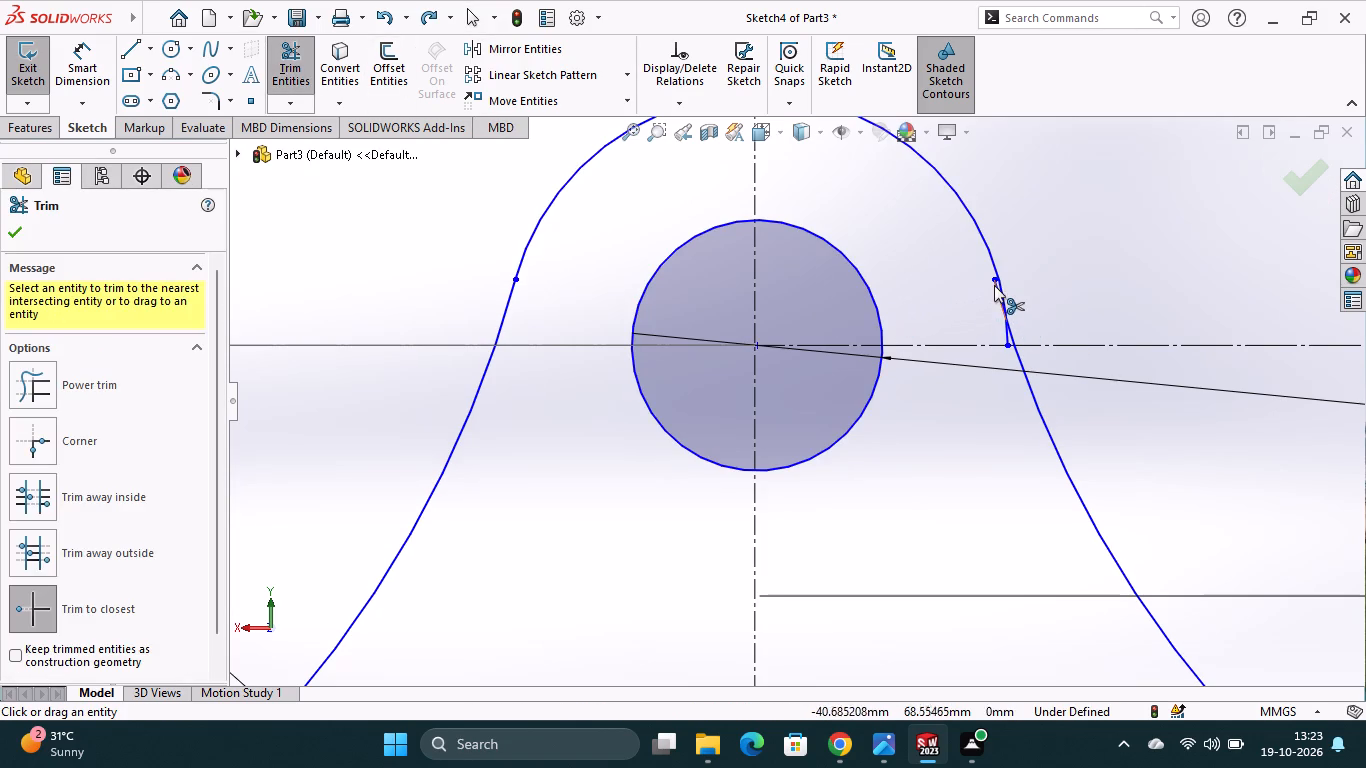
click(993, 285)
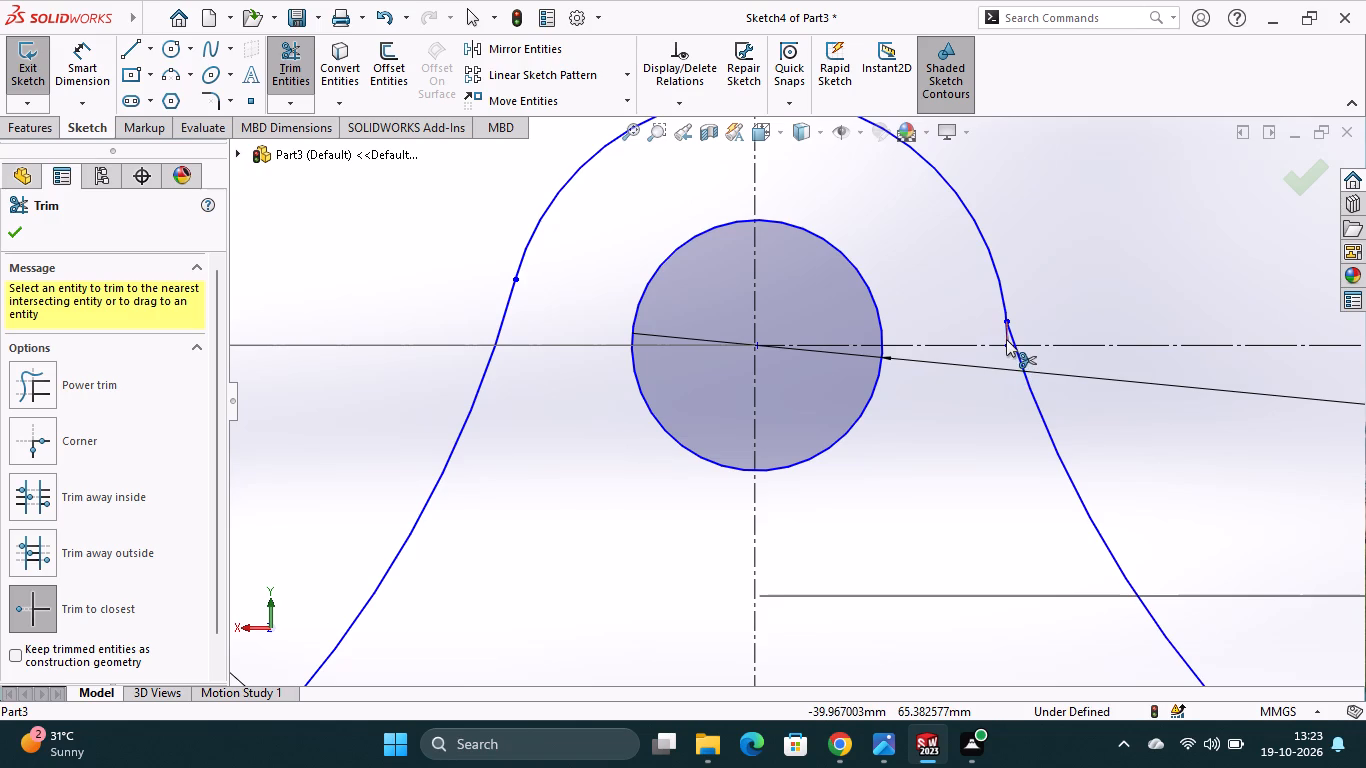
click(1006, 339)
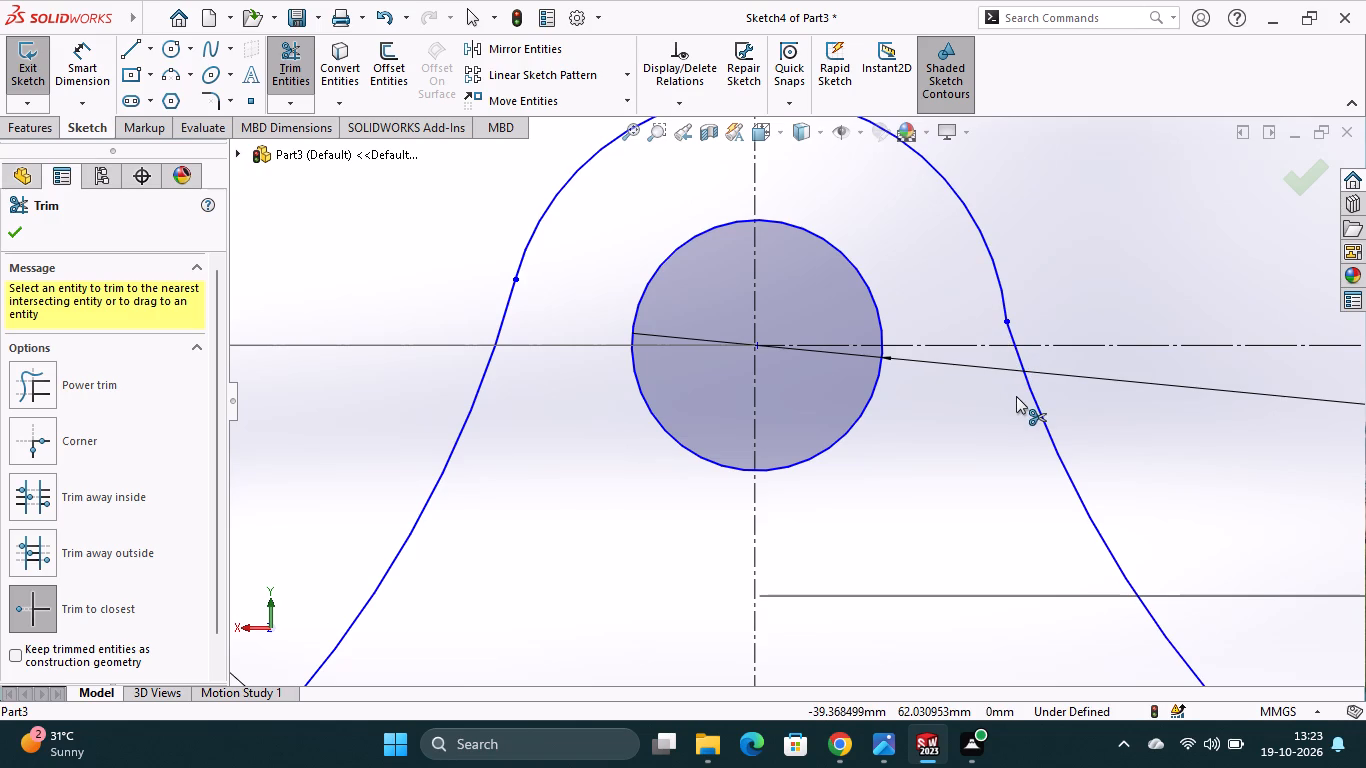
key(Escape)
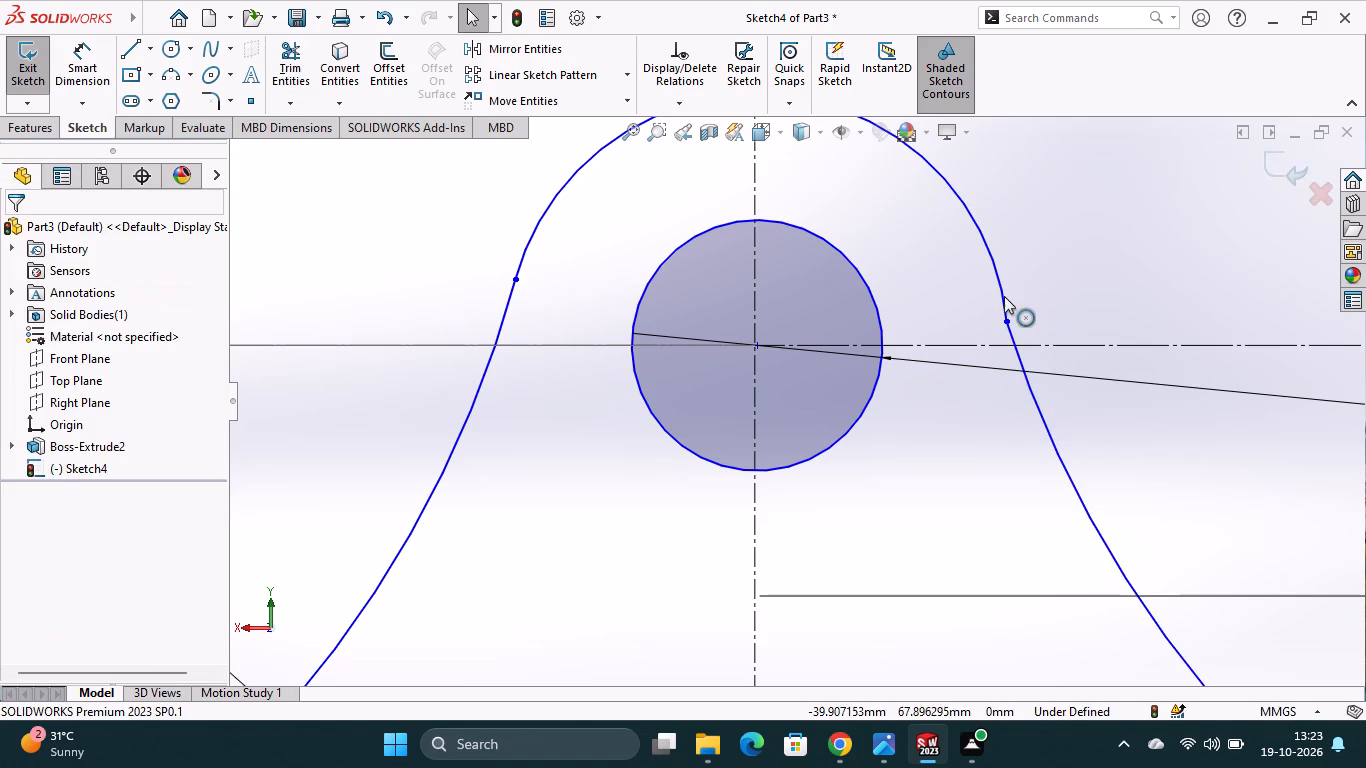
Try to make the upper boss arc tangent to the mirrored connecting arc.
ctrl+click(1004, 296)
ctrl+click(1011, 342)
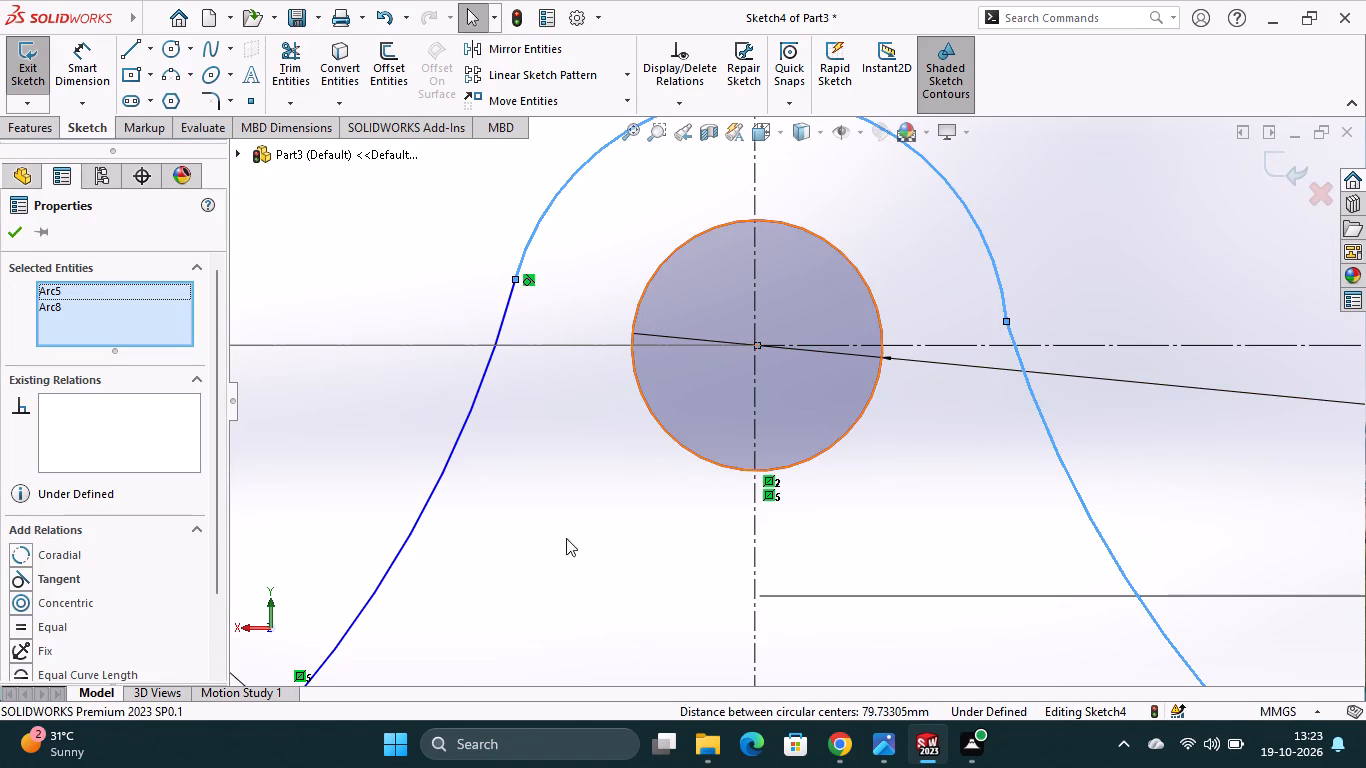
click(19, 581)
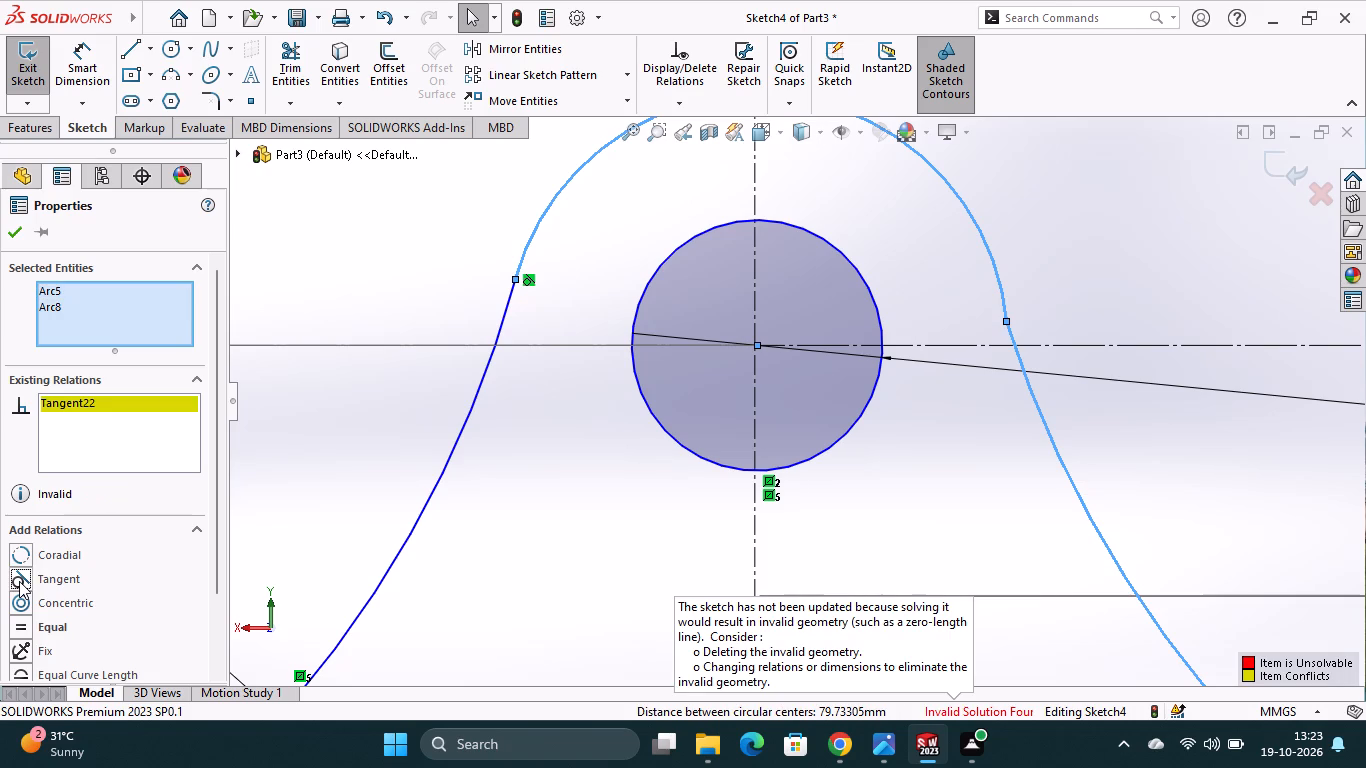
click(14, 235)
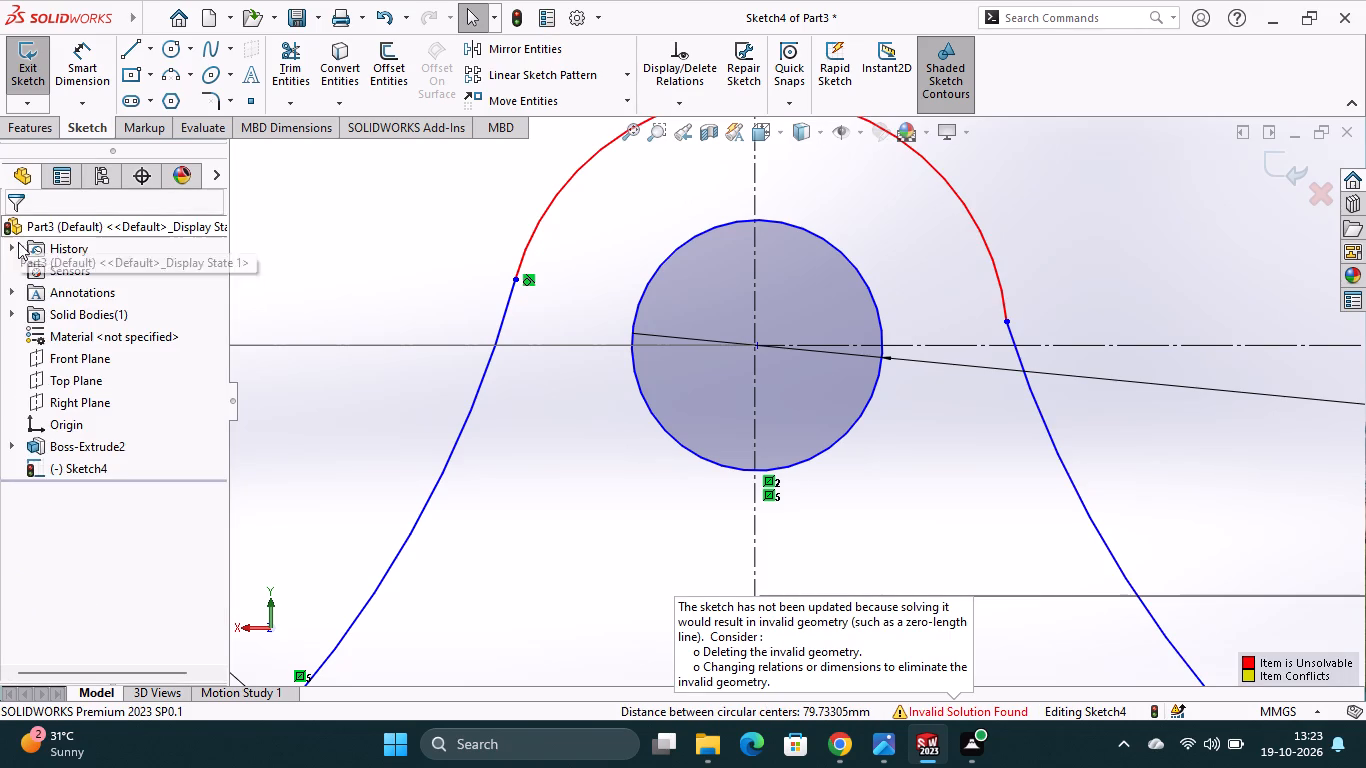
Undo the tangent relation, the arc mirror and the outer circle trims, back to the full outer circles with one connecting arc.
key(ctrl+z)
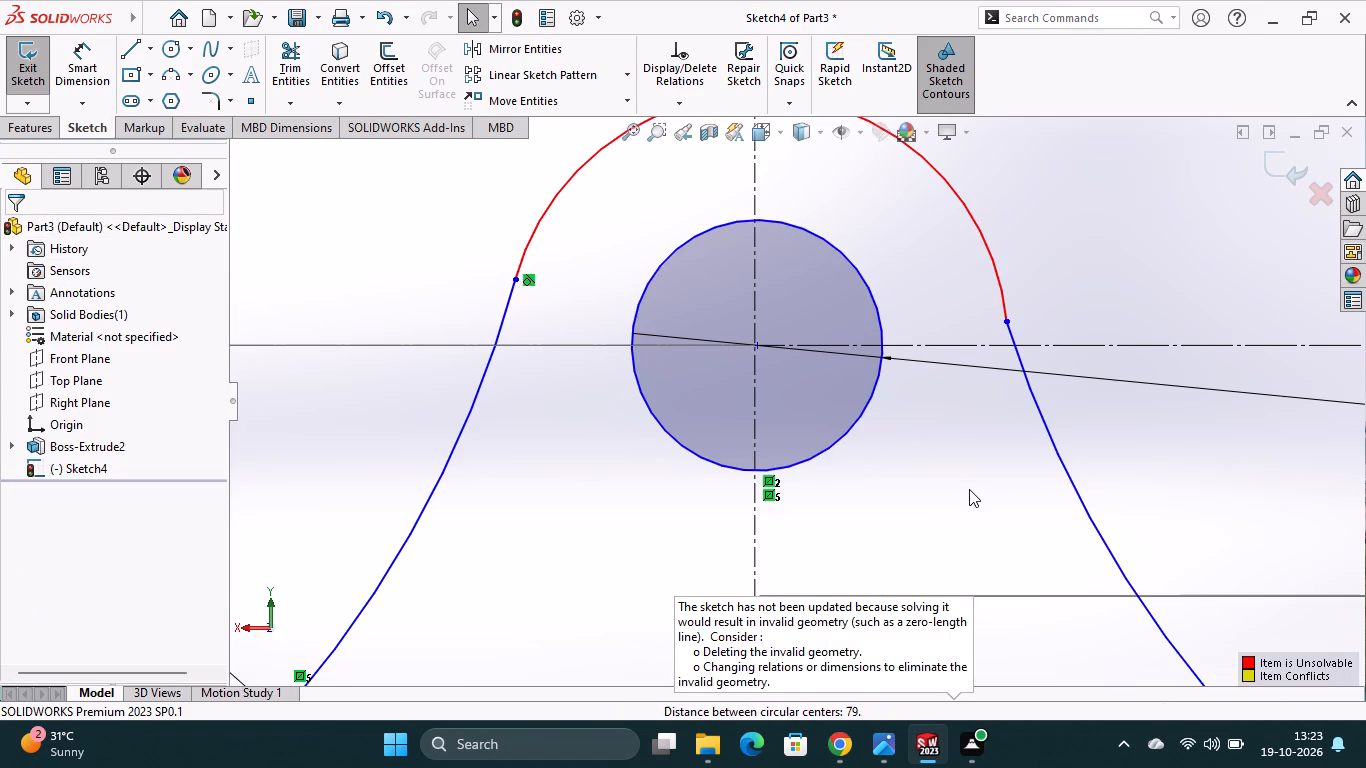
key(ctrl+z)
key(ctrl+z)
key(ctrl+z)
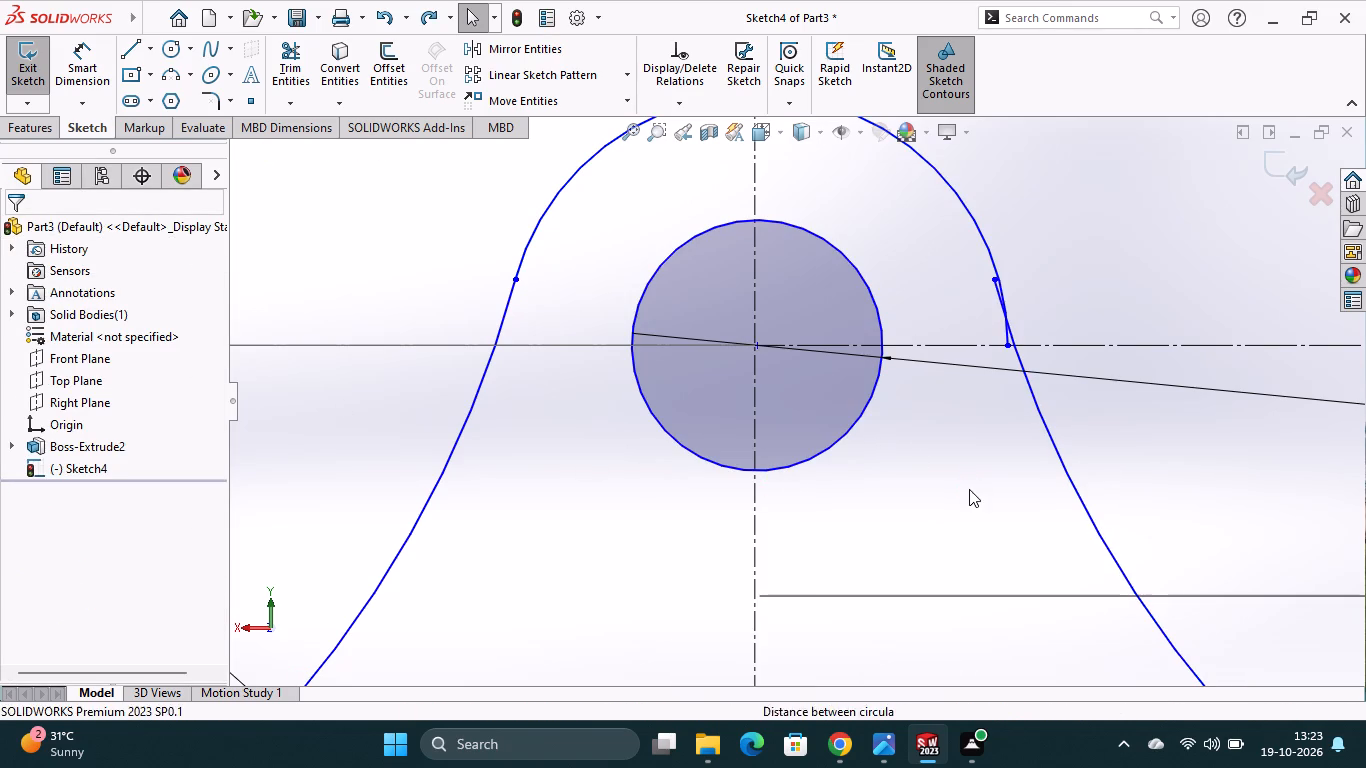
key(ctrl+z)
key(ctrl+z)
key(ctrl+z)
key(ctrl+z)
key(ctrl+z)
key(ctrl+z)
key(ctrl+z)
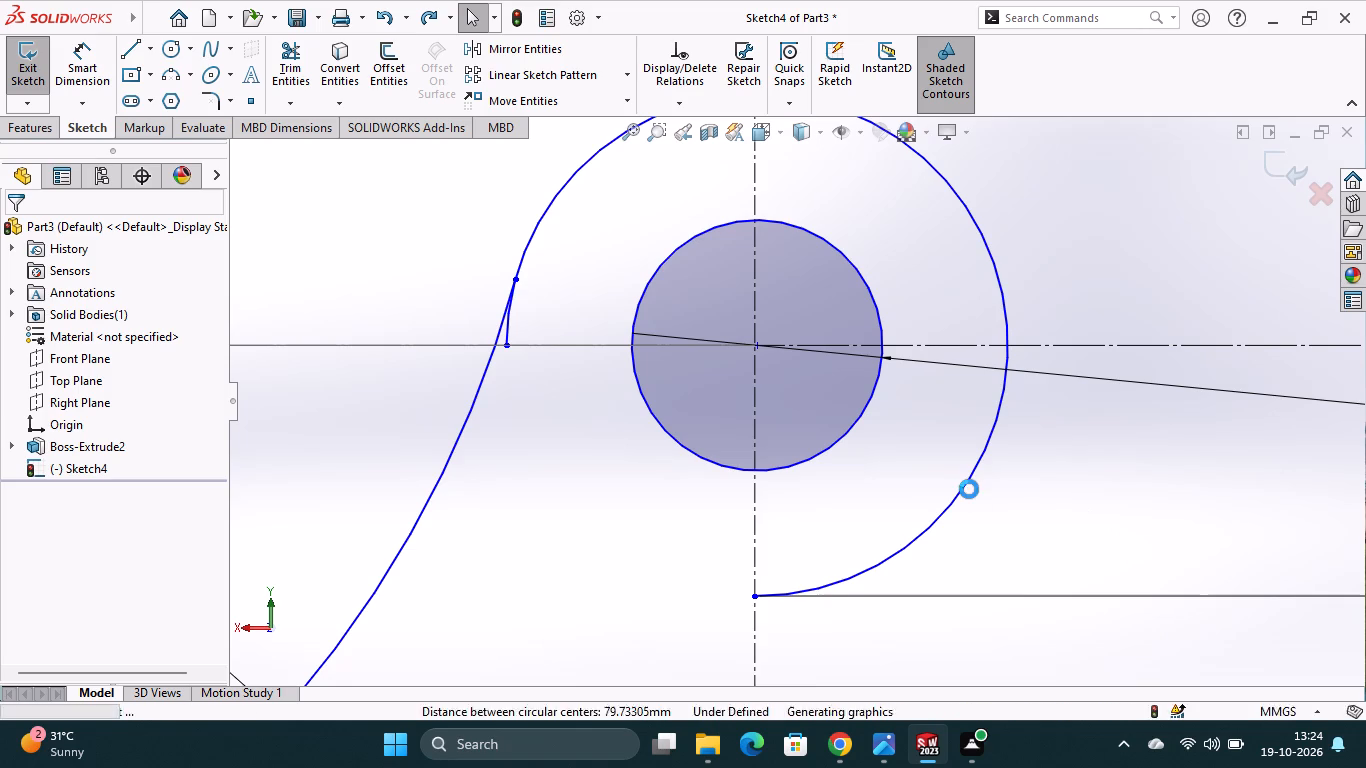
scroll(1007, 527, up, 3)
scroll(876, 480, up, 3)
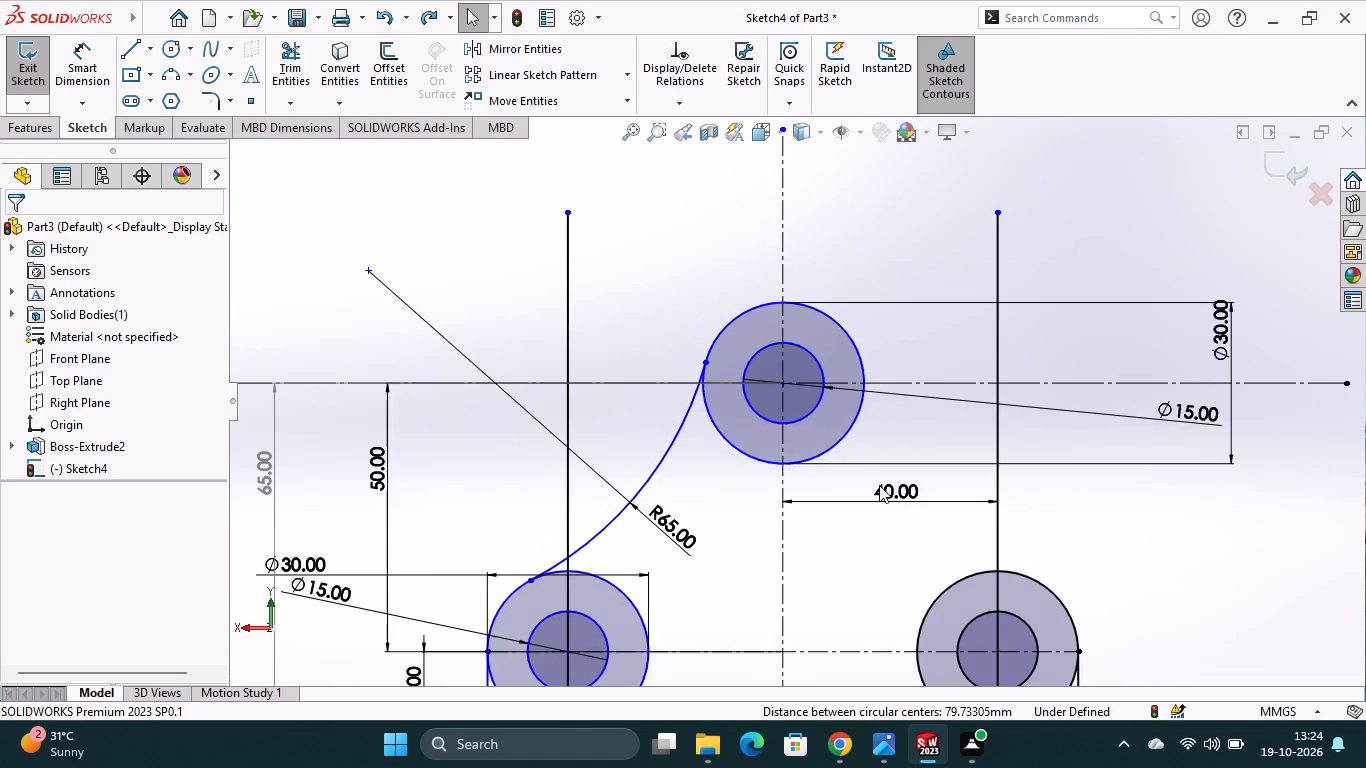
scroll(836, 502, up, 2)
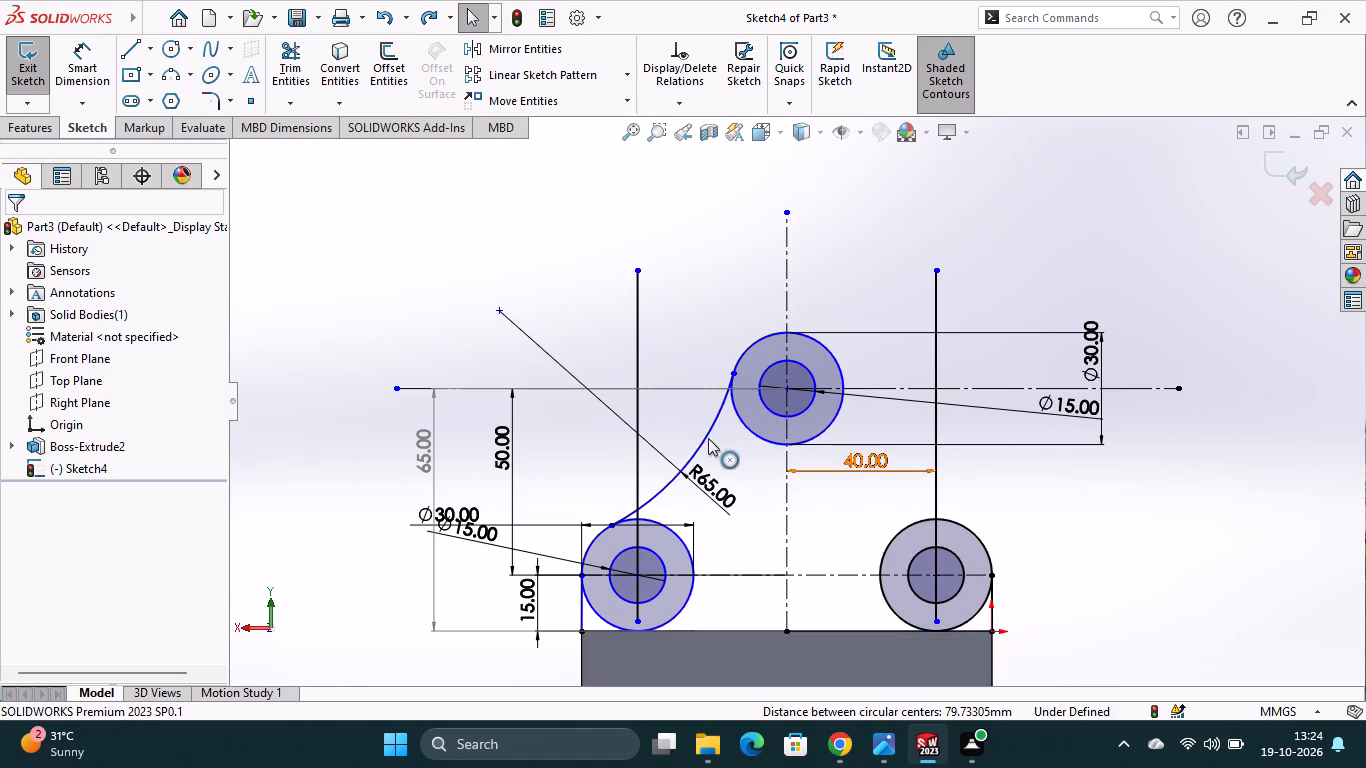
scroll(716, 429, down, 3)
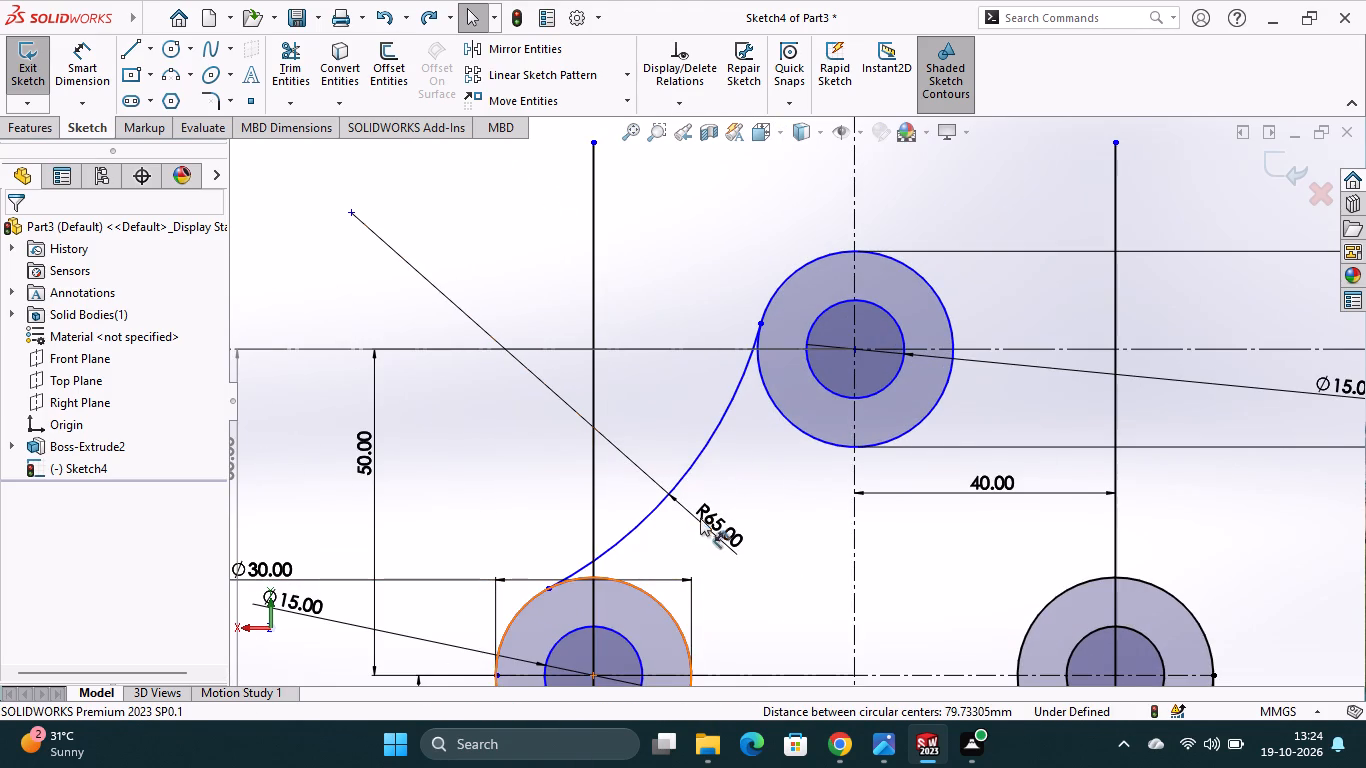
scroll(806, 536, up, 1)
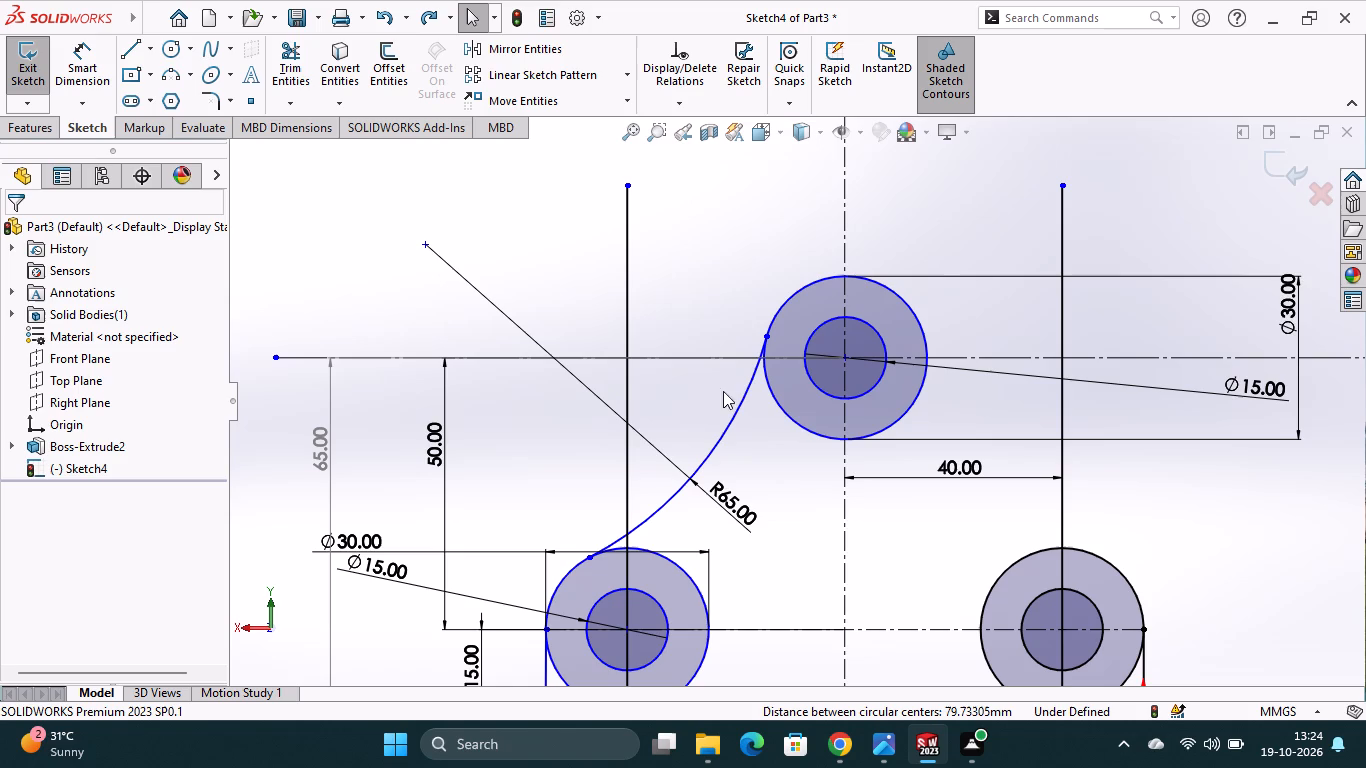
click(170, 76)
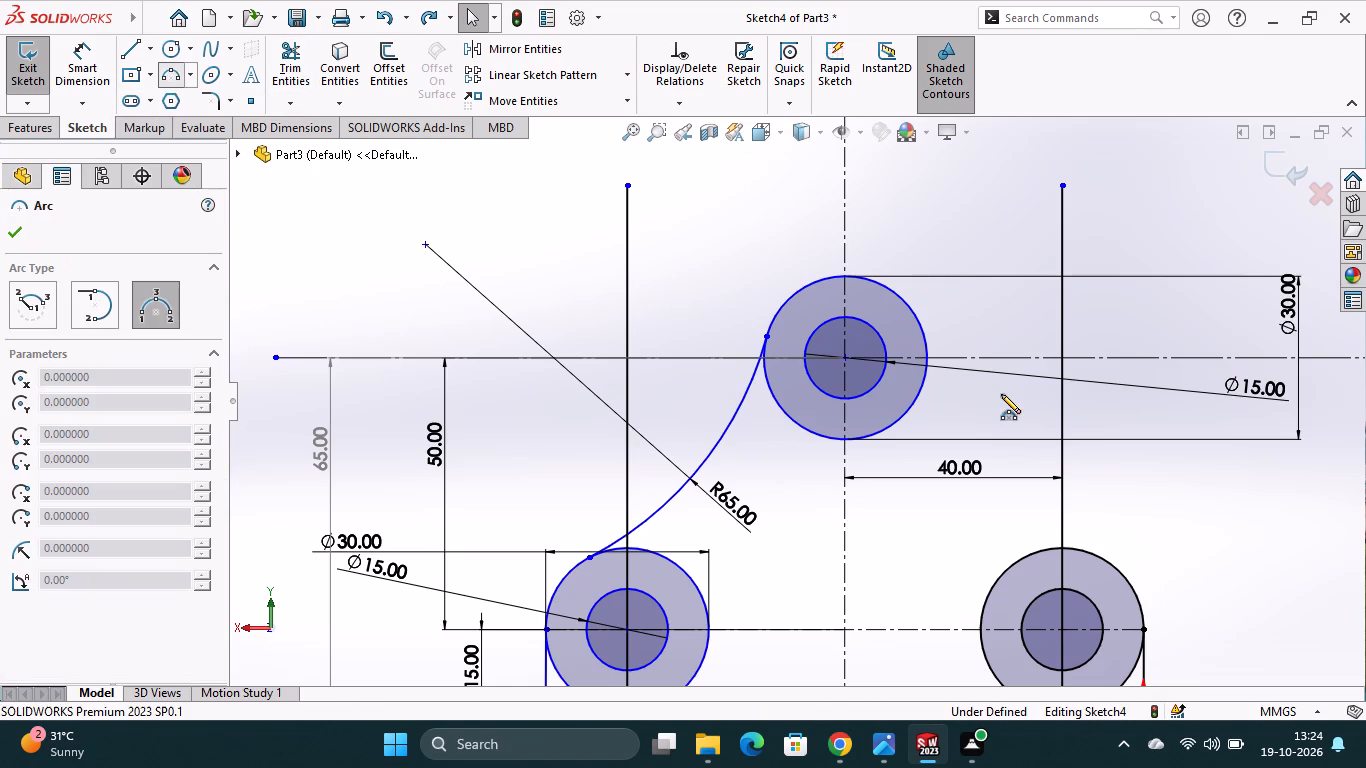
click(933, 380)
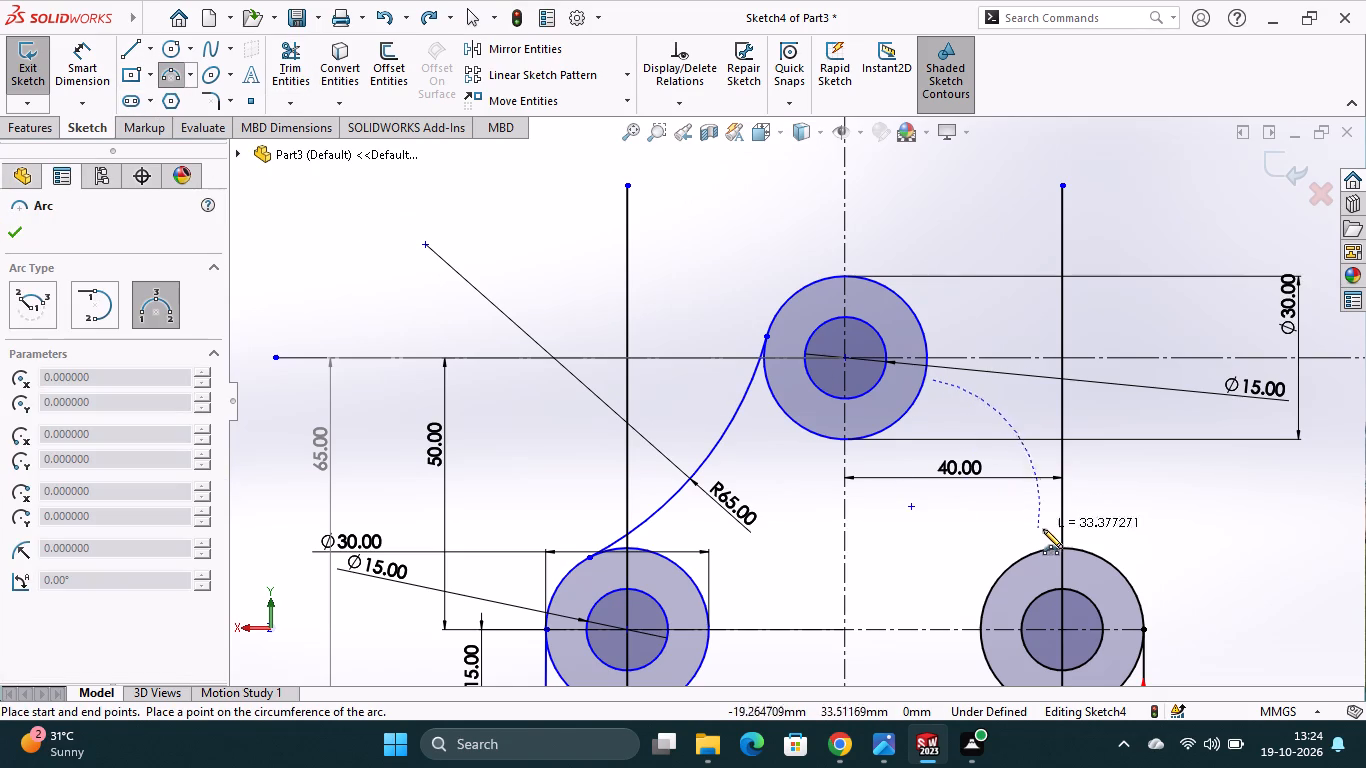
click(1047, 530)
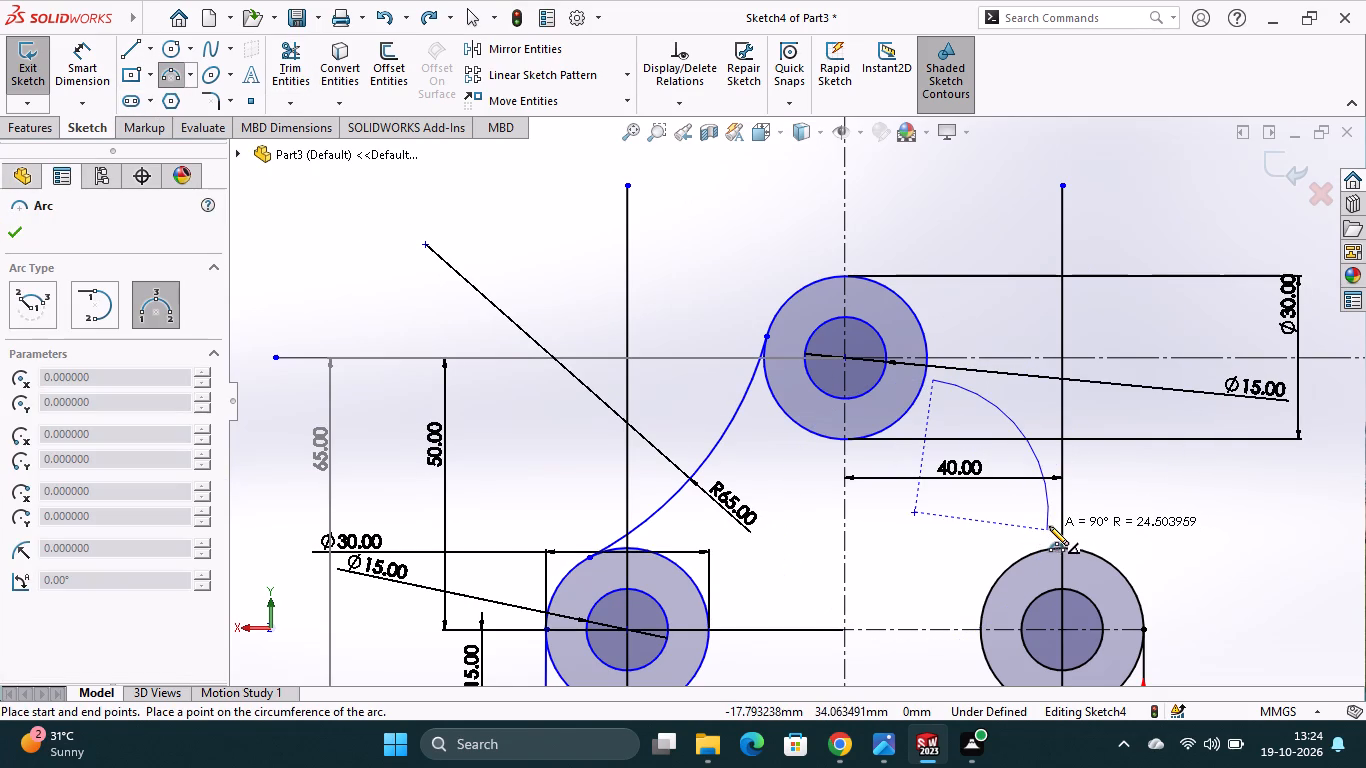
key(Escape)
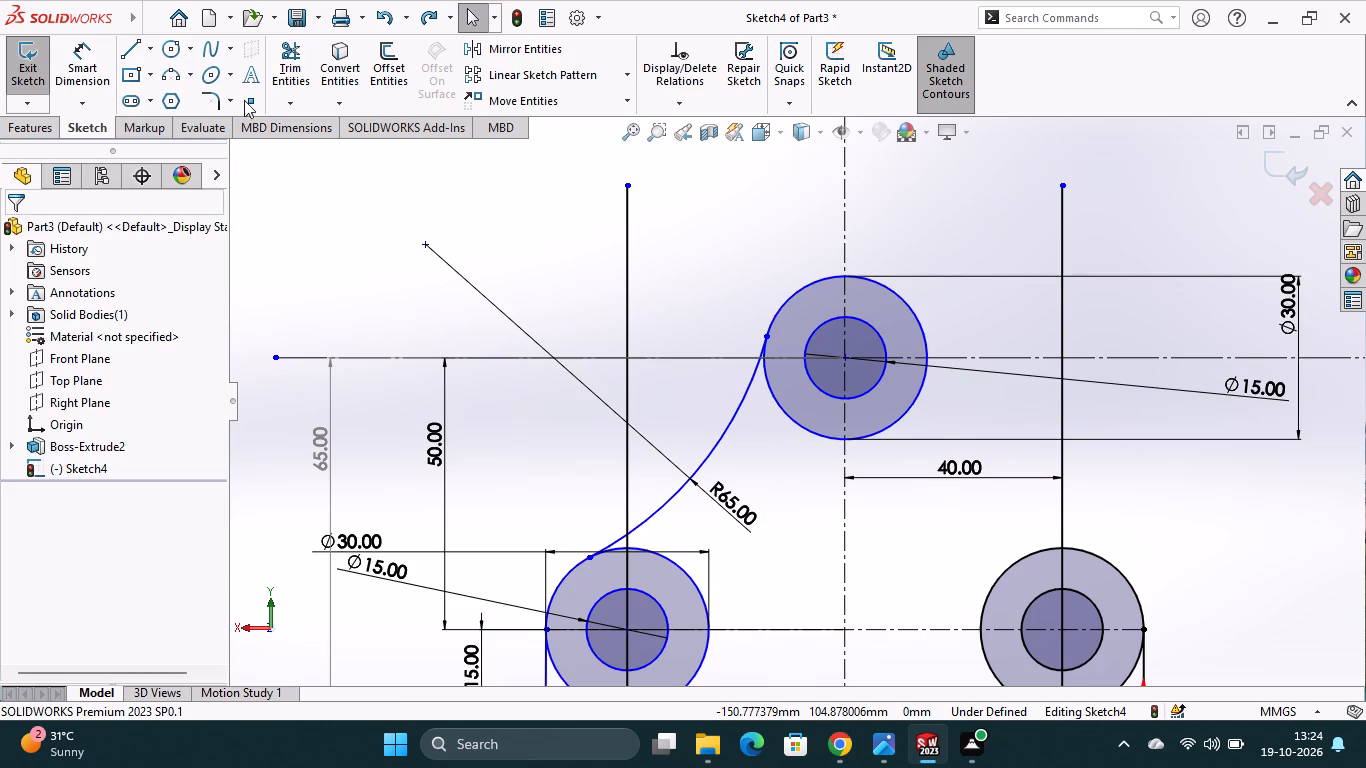
Sketch a three-point arc of about 22 mm radius between the upper boss circle and the lower-right boss circle, curving inward.
click(166, 79)
click(980, 347)
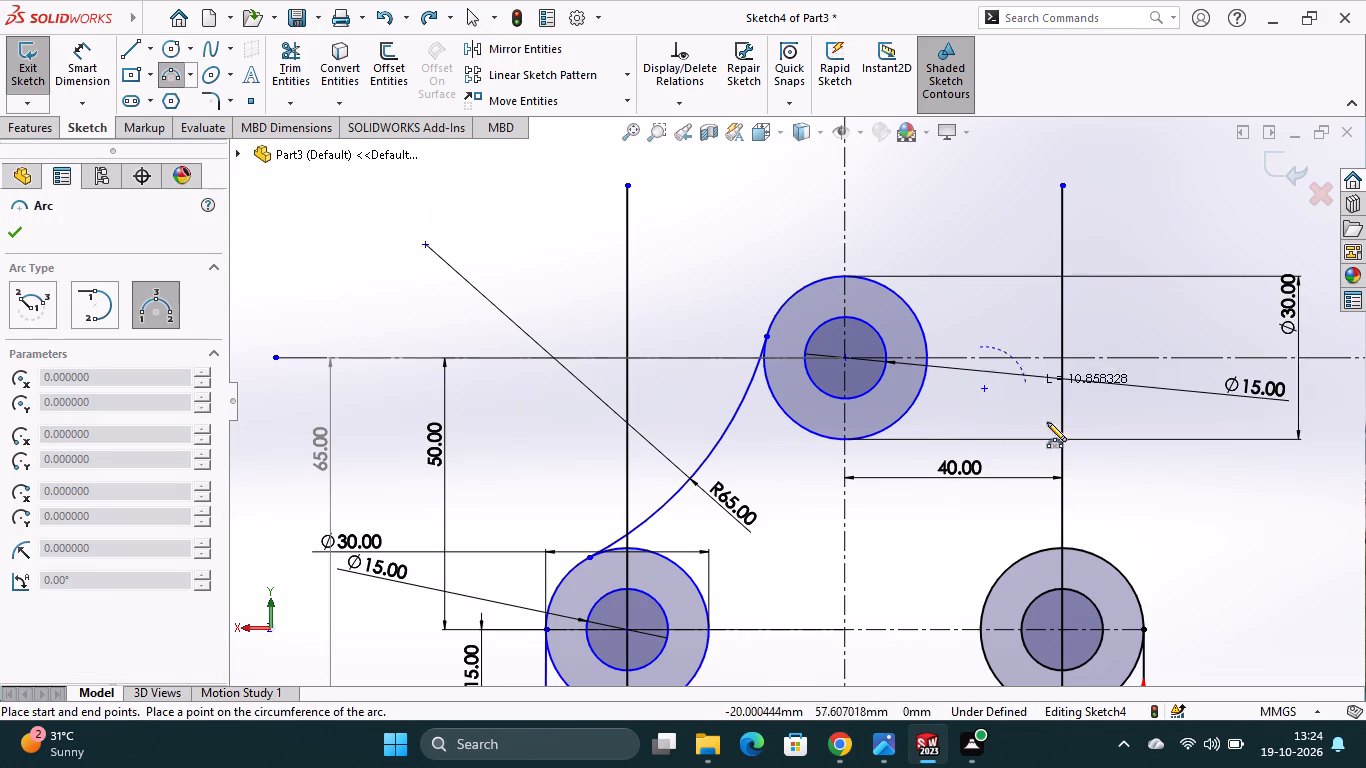
click(1102, 521)
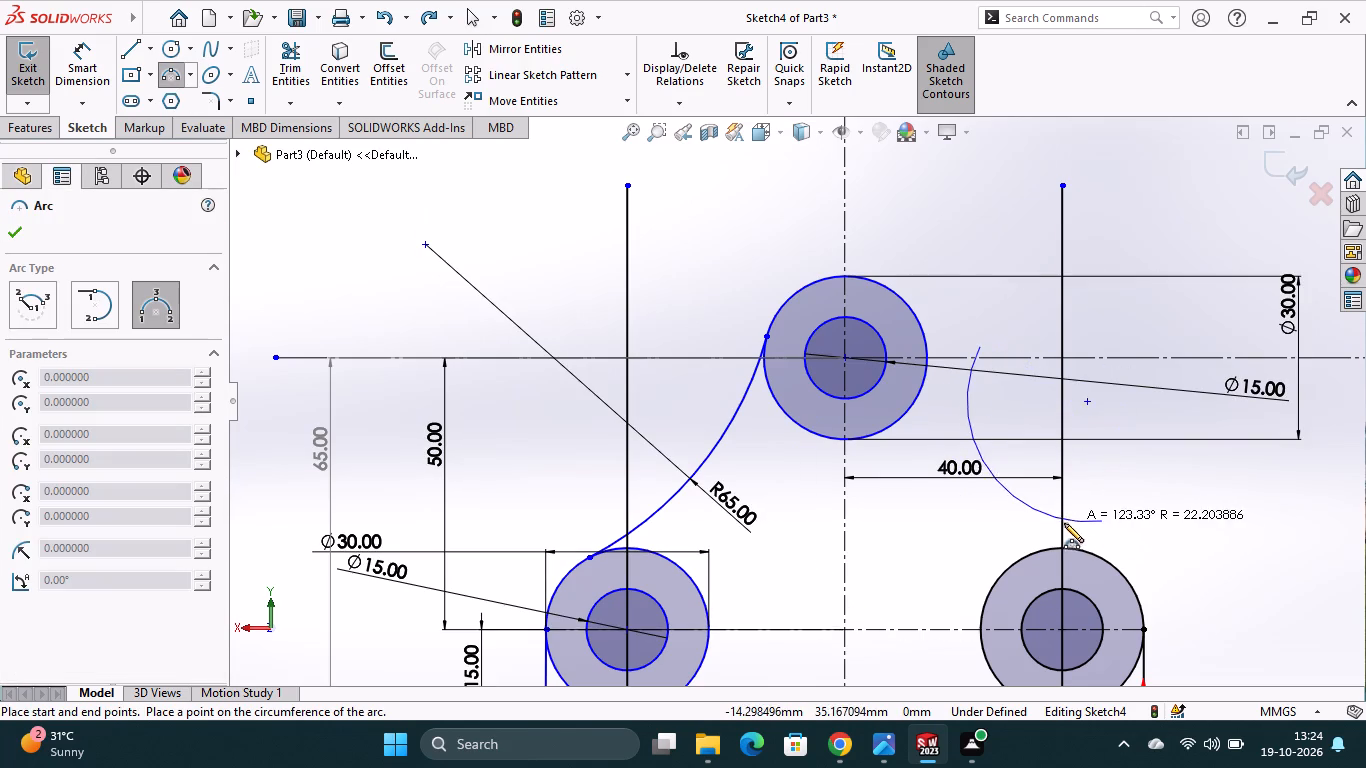
click(1063, 524)
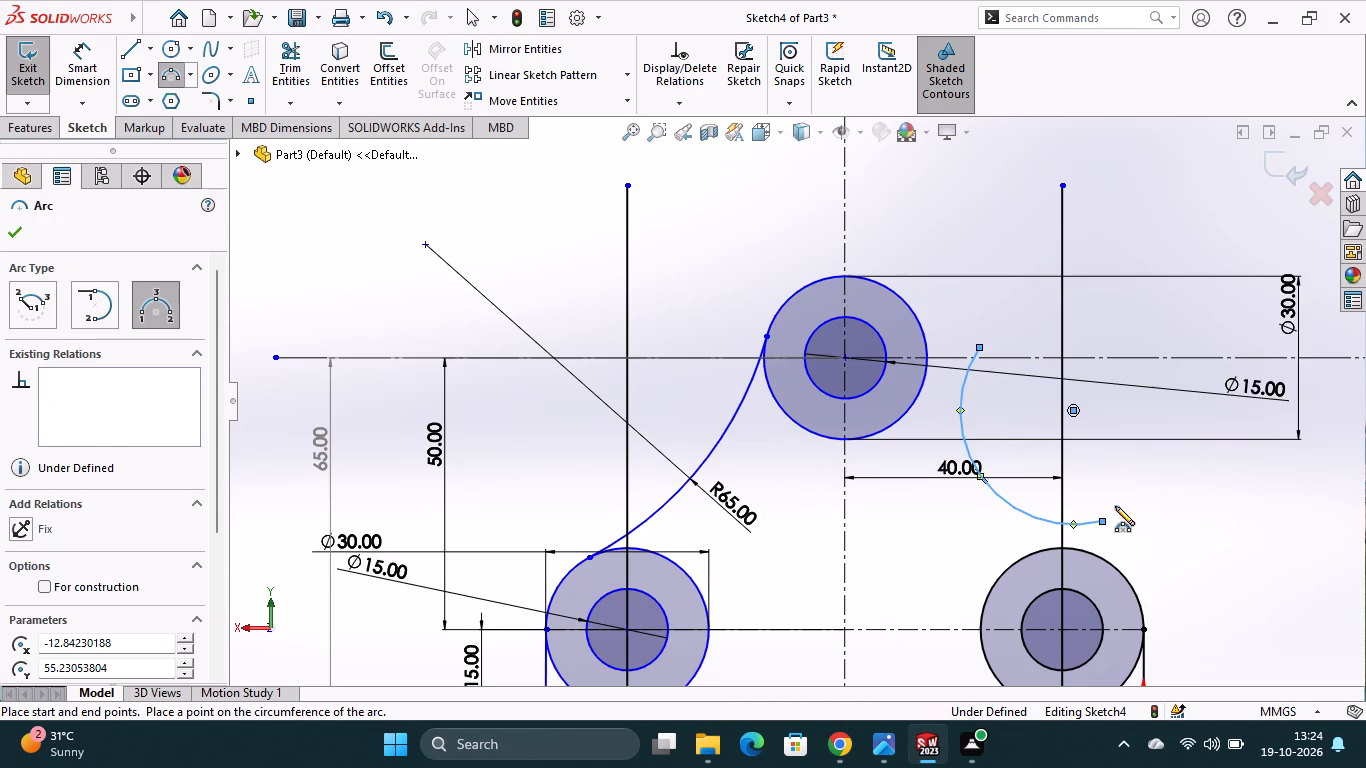
key(Escape)
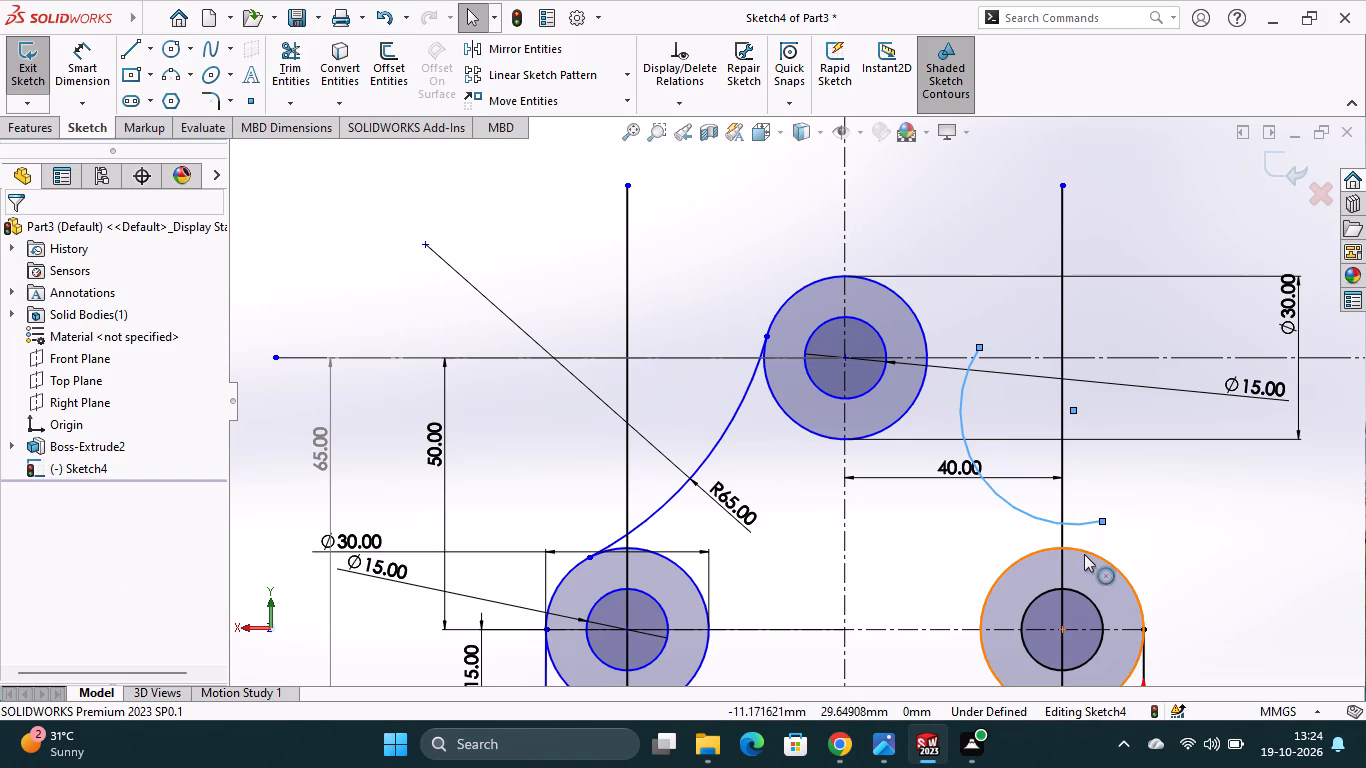
Make the new arc tangent to the outer circles of both the lower-right boss and the upper boss.
ctrl+click(1086, 552)
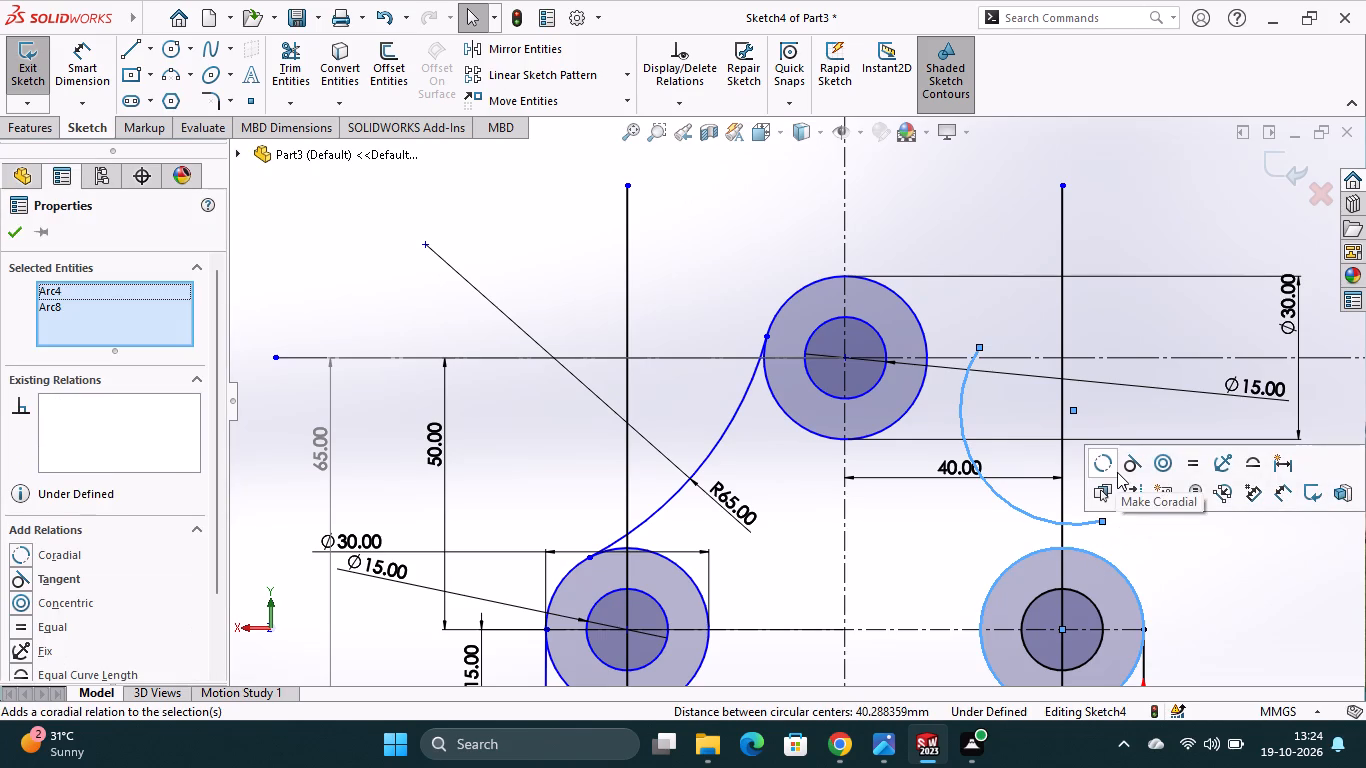
click(1135, 469)
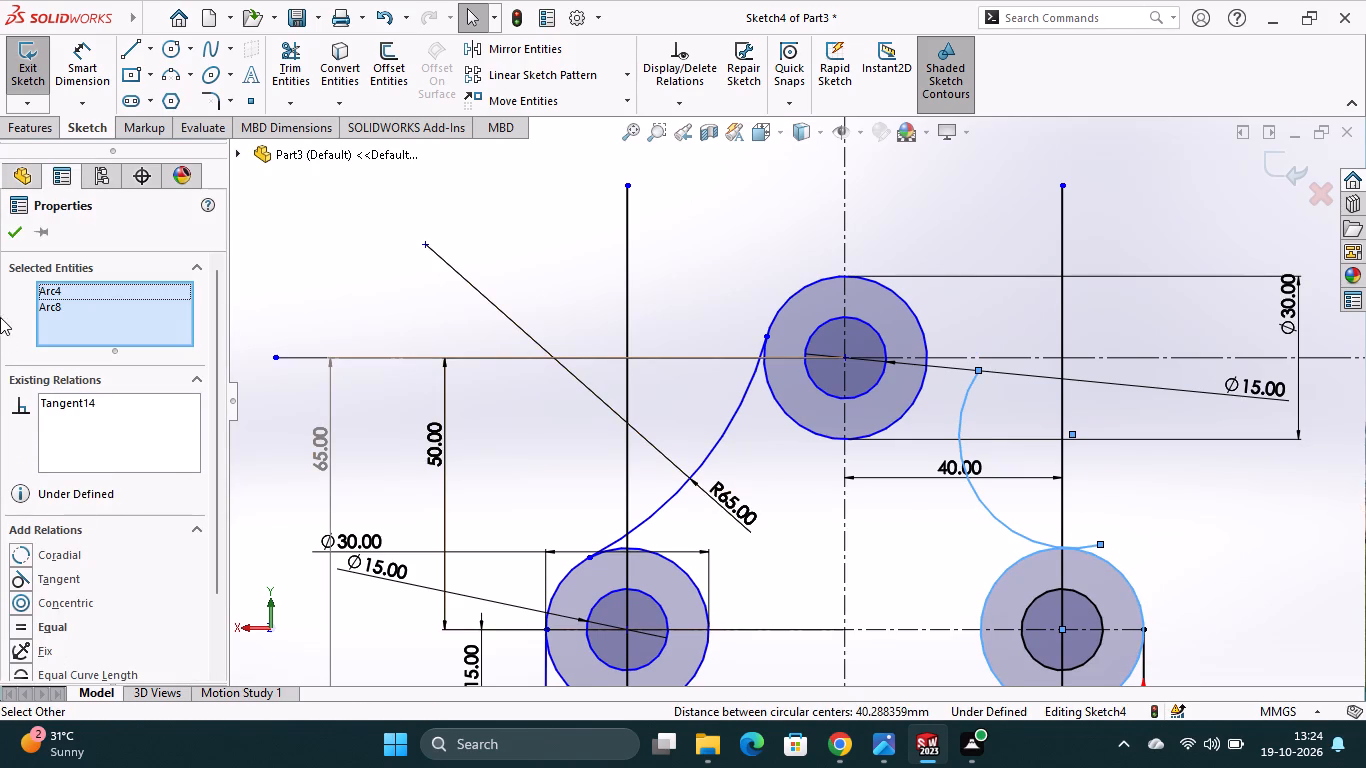
drag(14, 235, 0, 210)
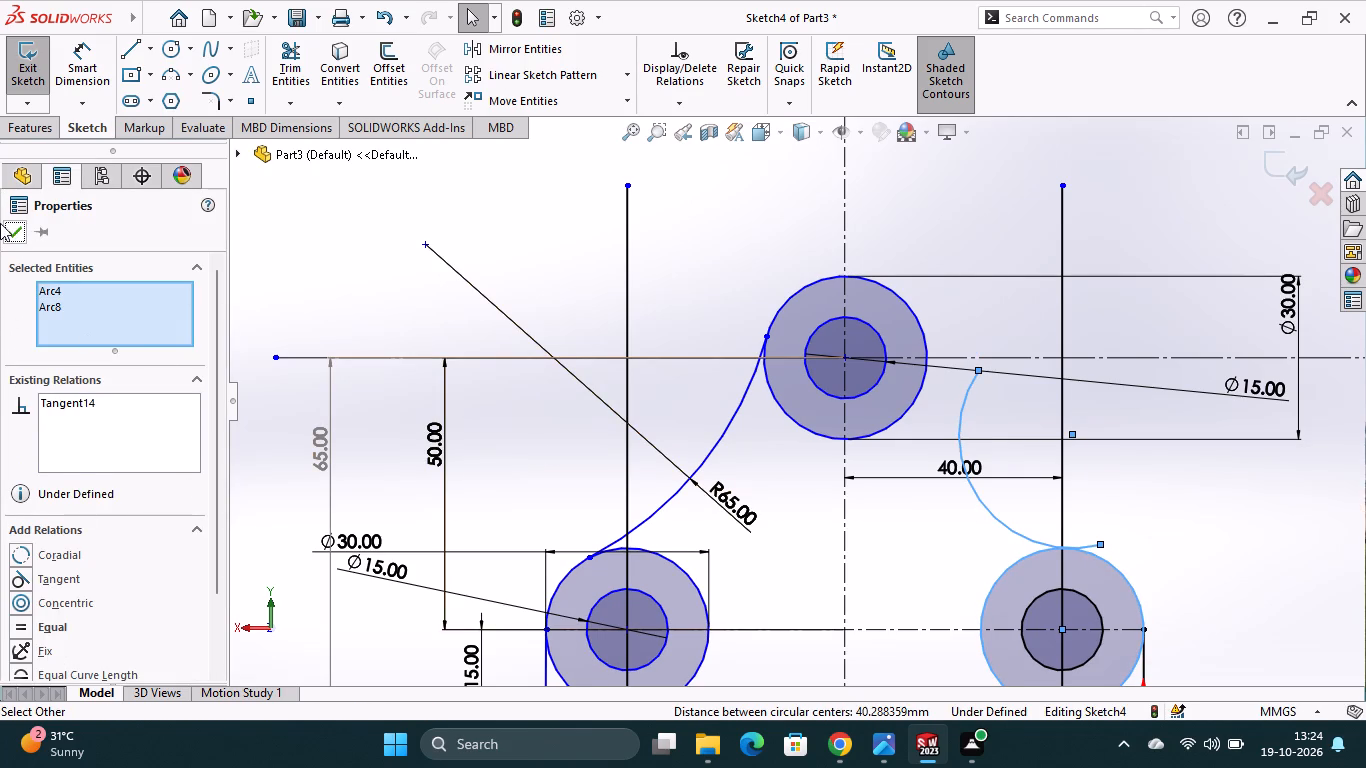
click(19, 233)
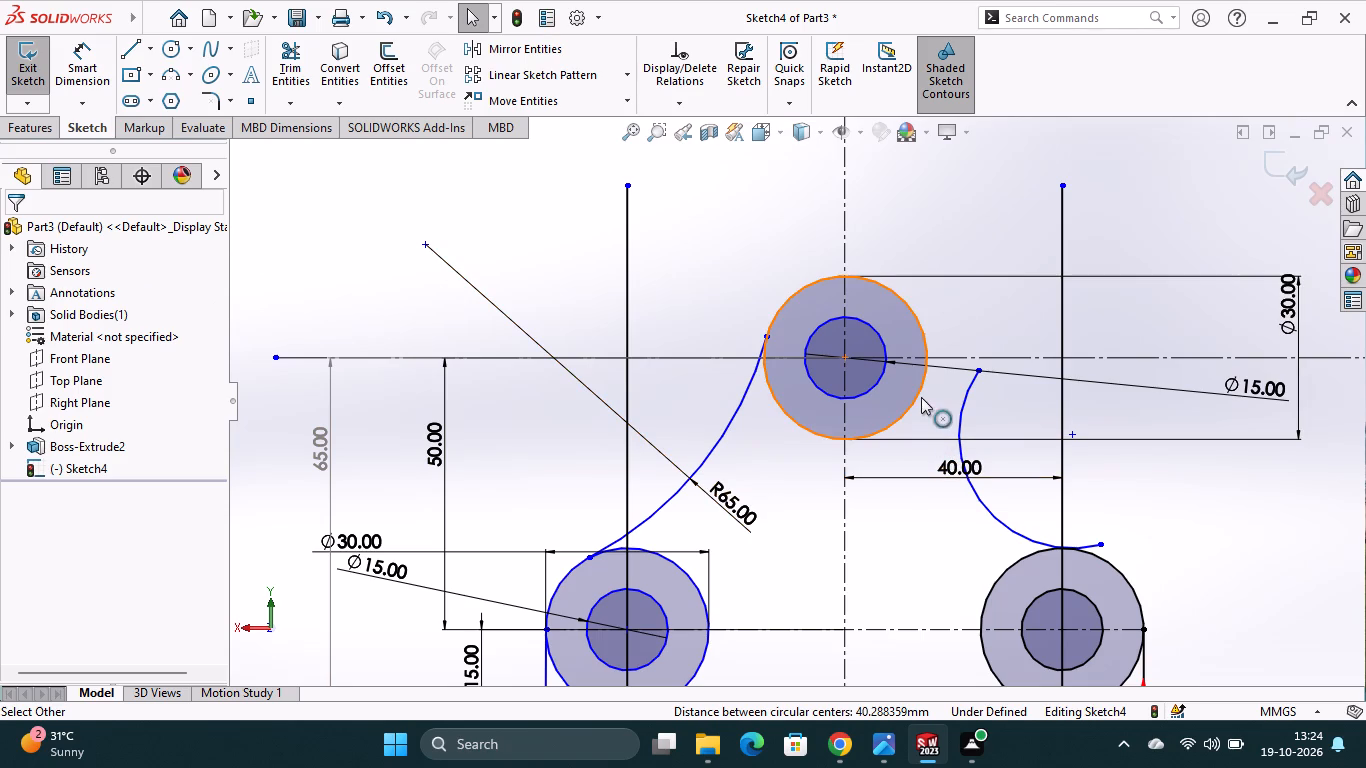
ctrl+click(920, 395)
ctrl+click(963, 403)
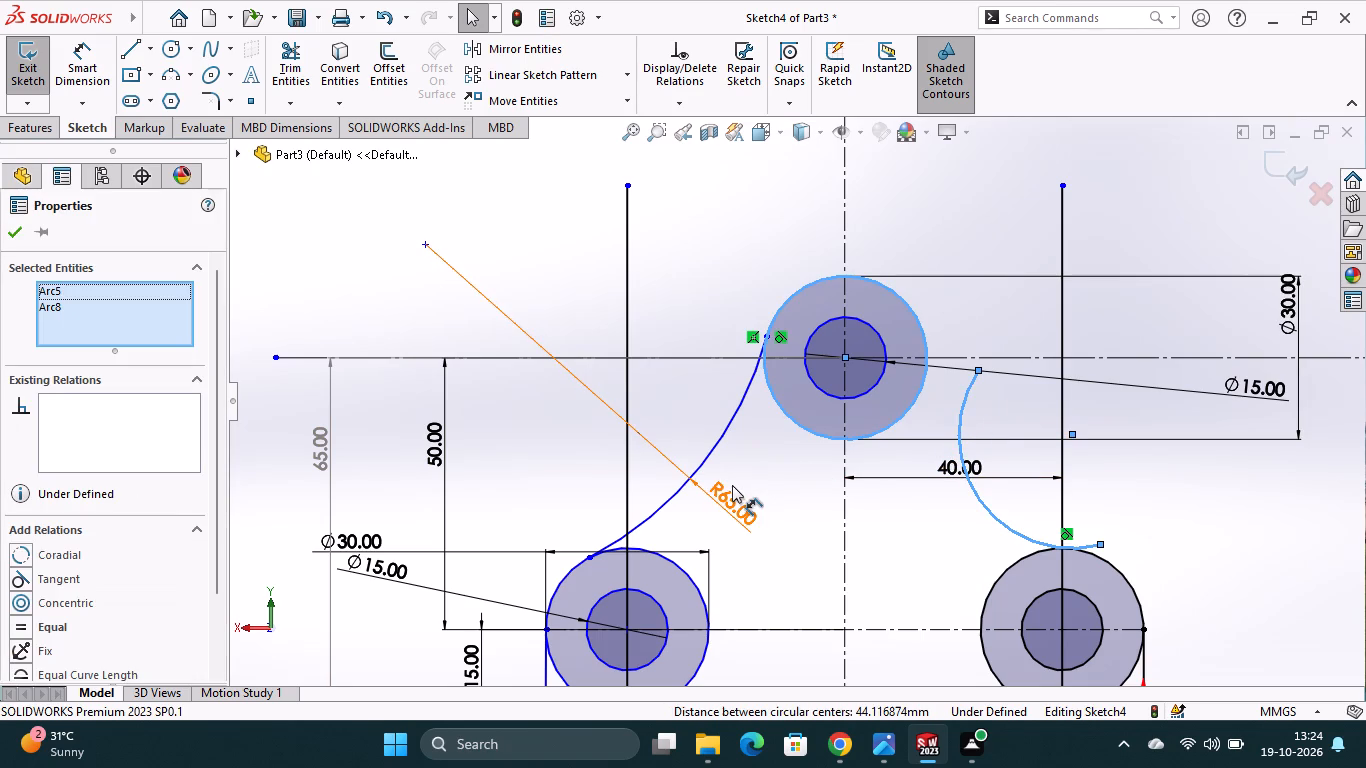
click(25, 579)
click(13, 233)
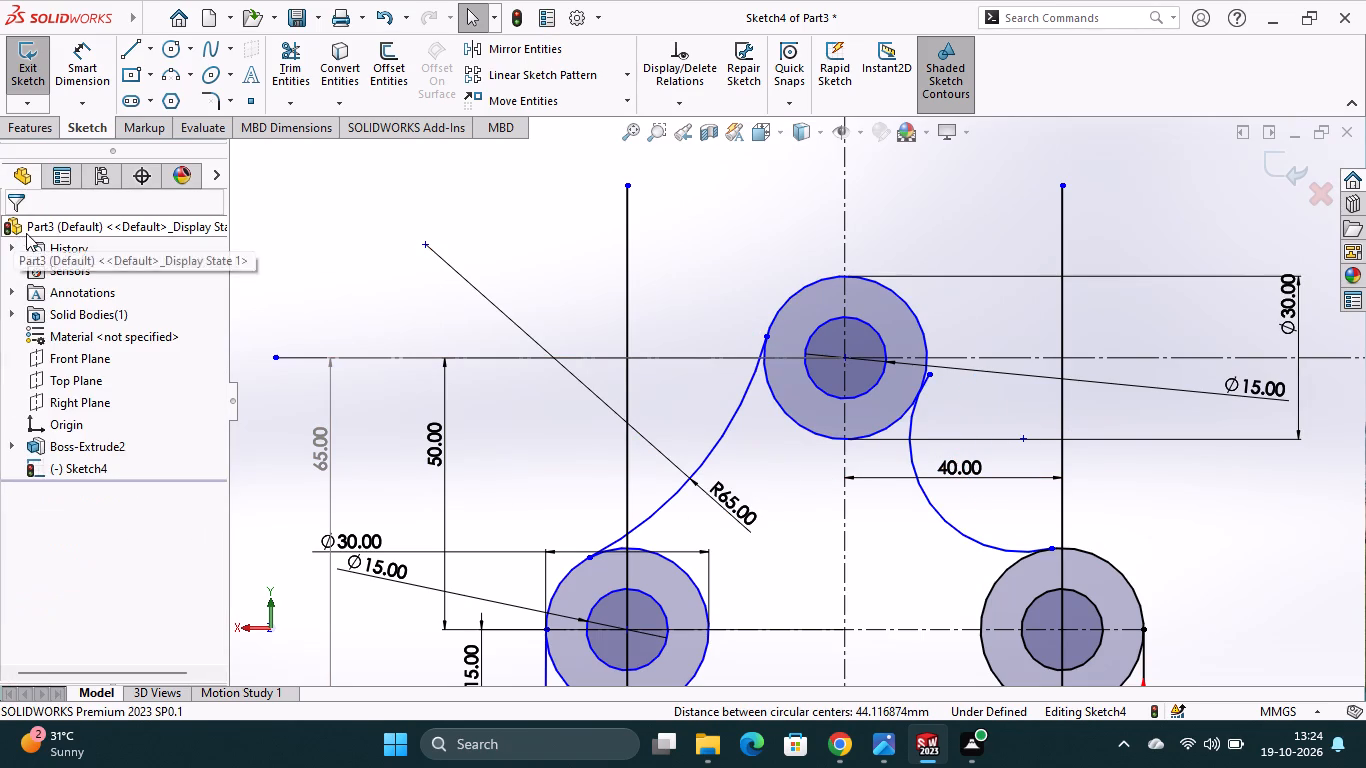
Dimension the new right-hand connecting arc with a radius of 65 mm.
click(92, 47)
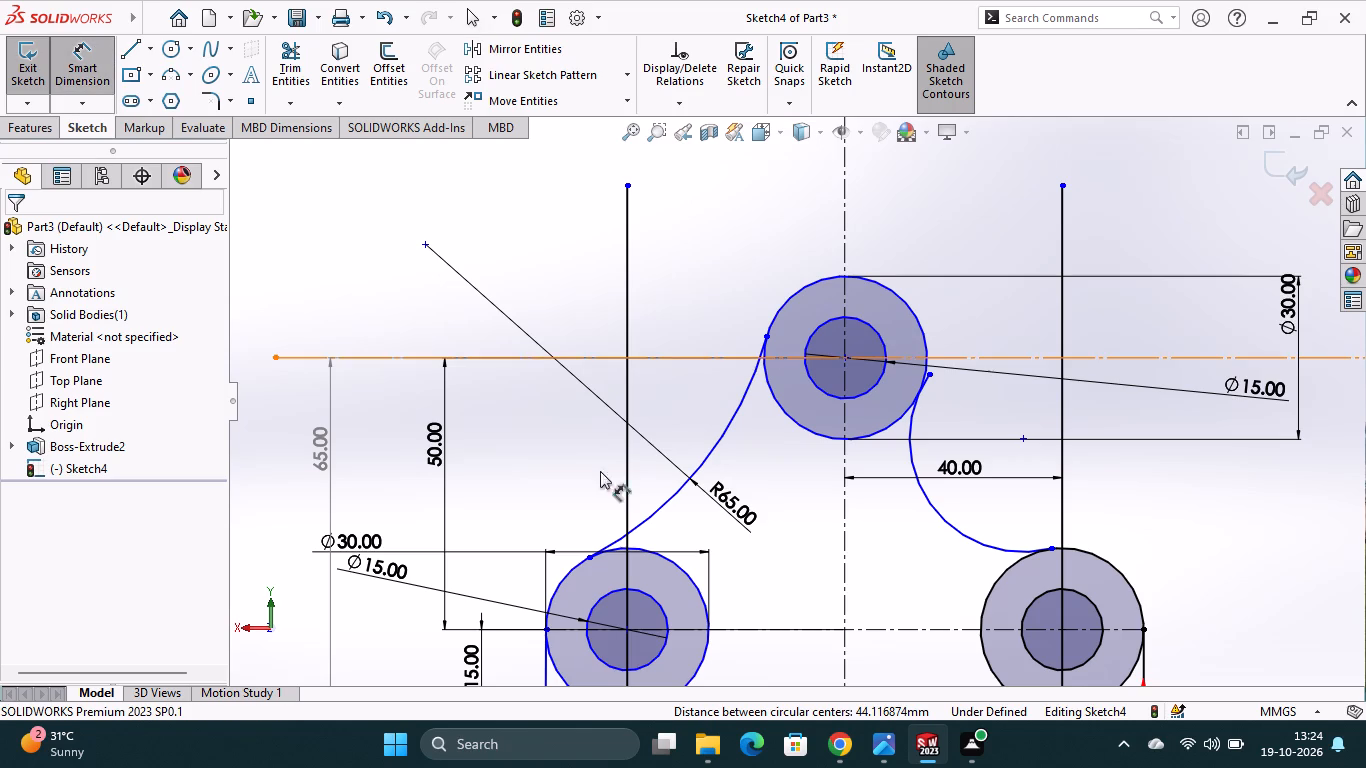
click(952, 529)
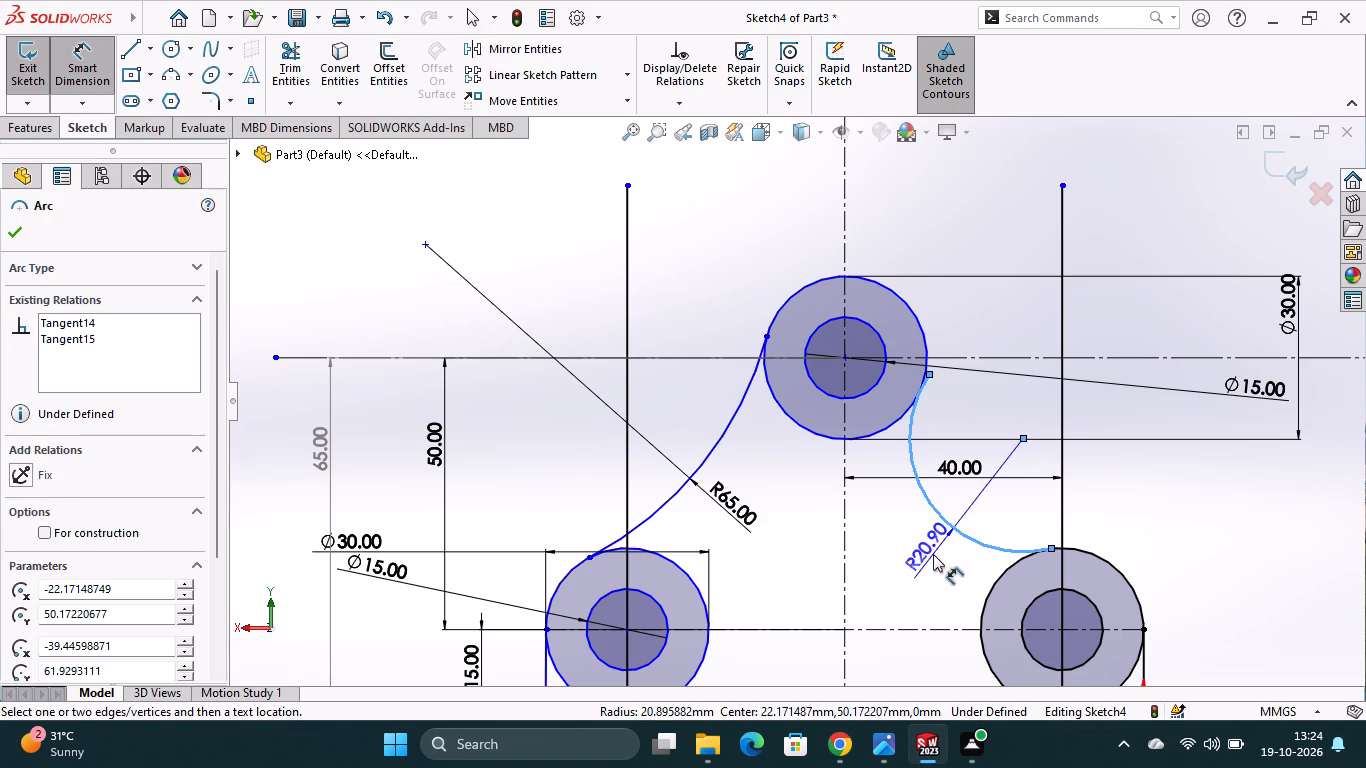
click(933, 554)
text(65)
key(Return)
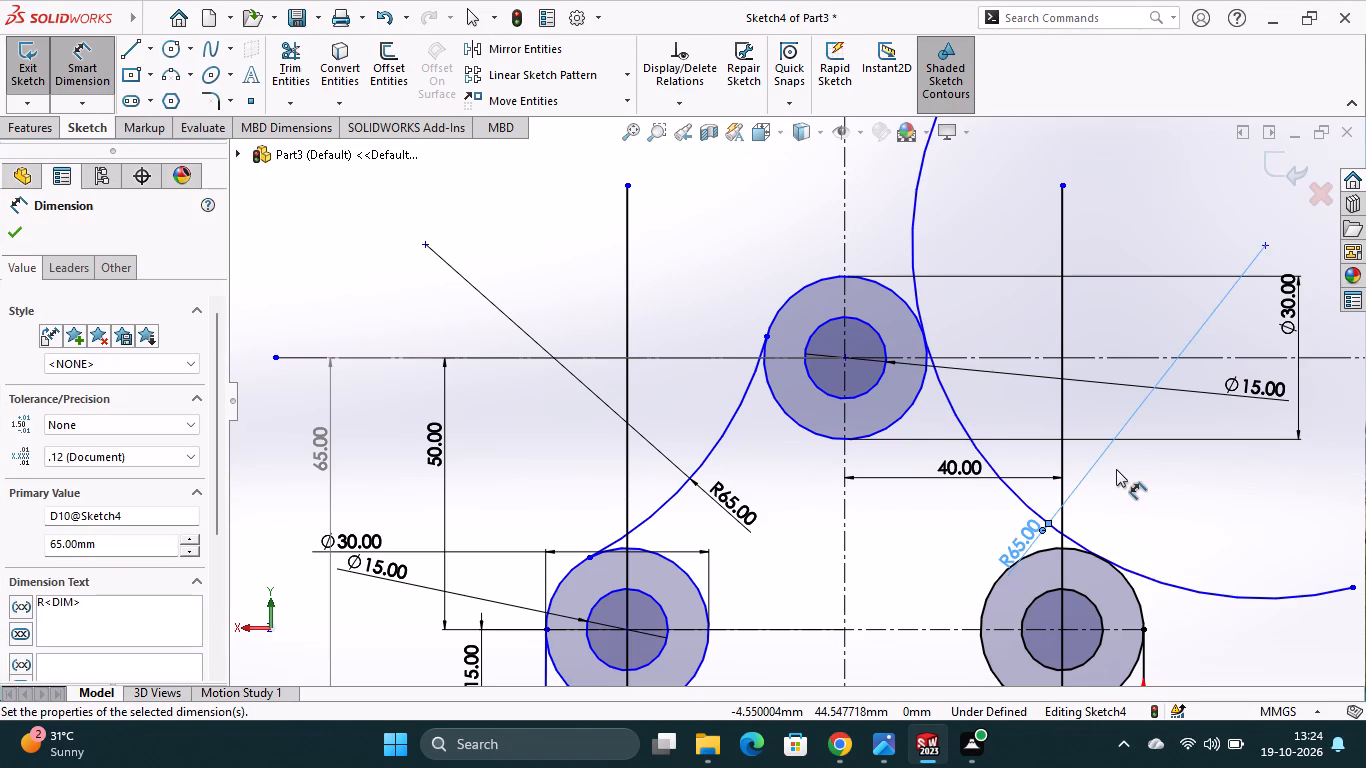
Trim both ends of the right-hand arc that extend past its tangent points on the upper and lower-right outer circles.
scroll(1116, 469, up, 2)
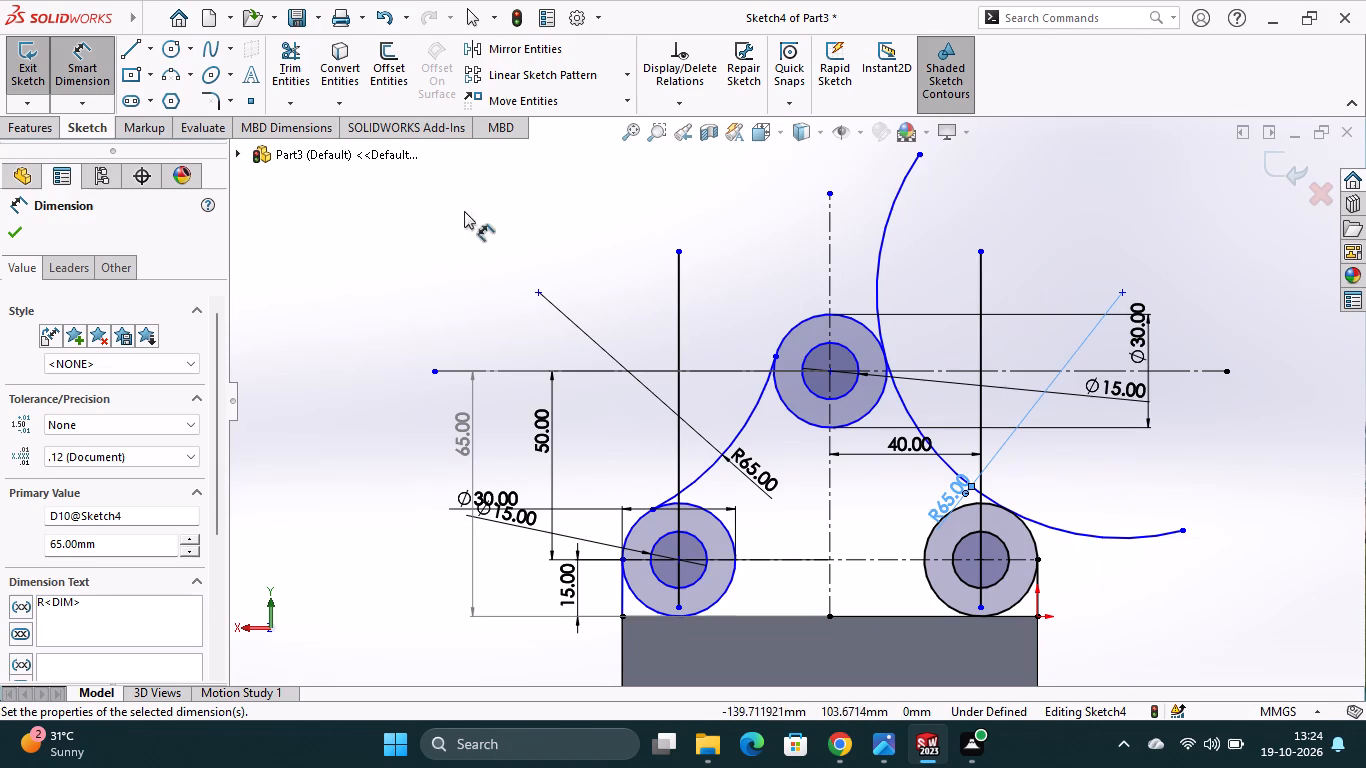
click(294, 70)
click(886, 217)
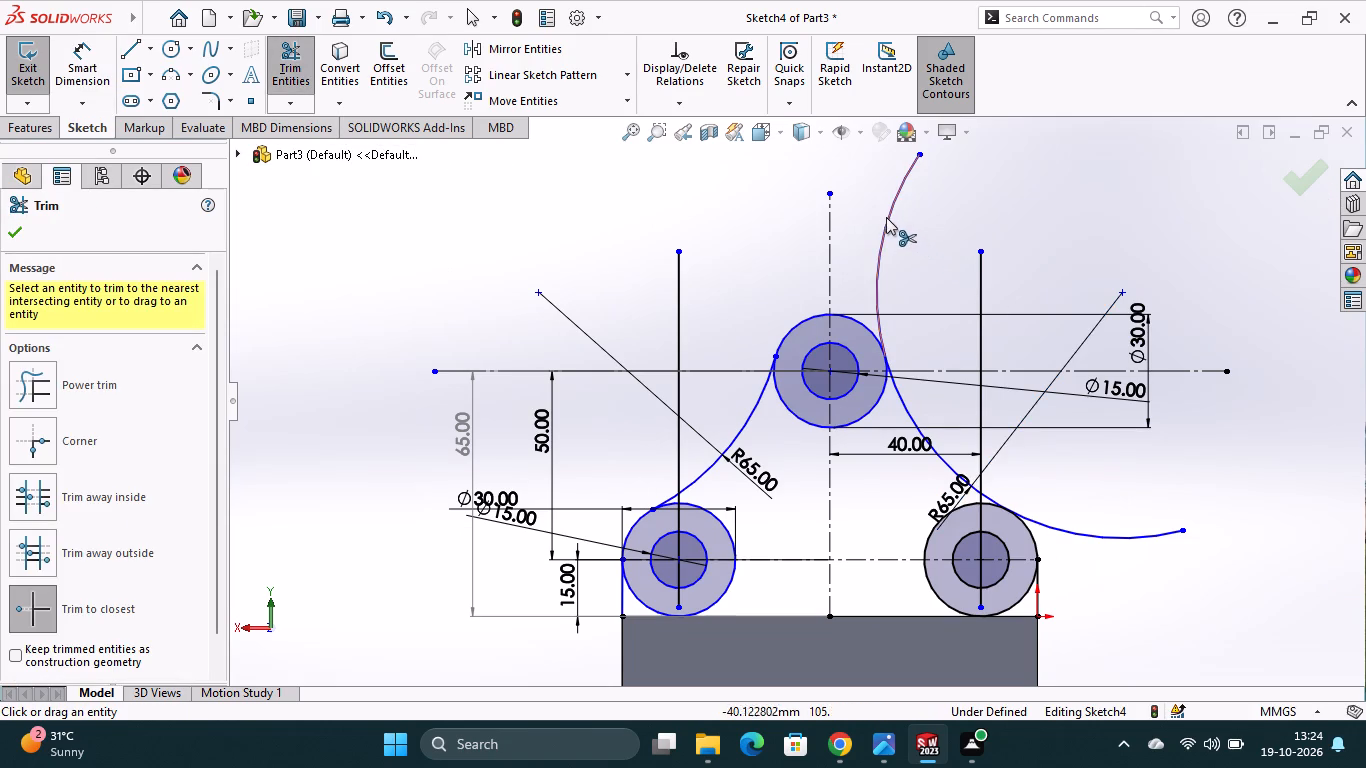
click(1063, 528)
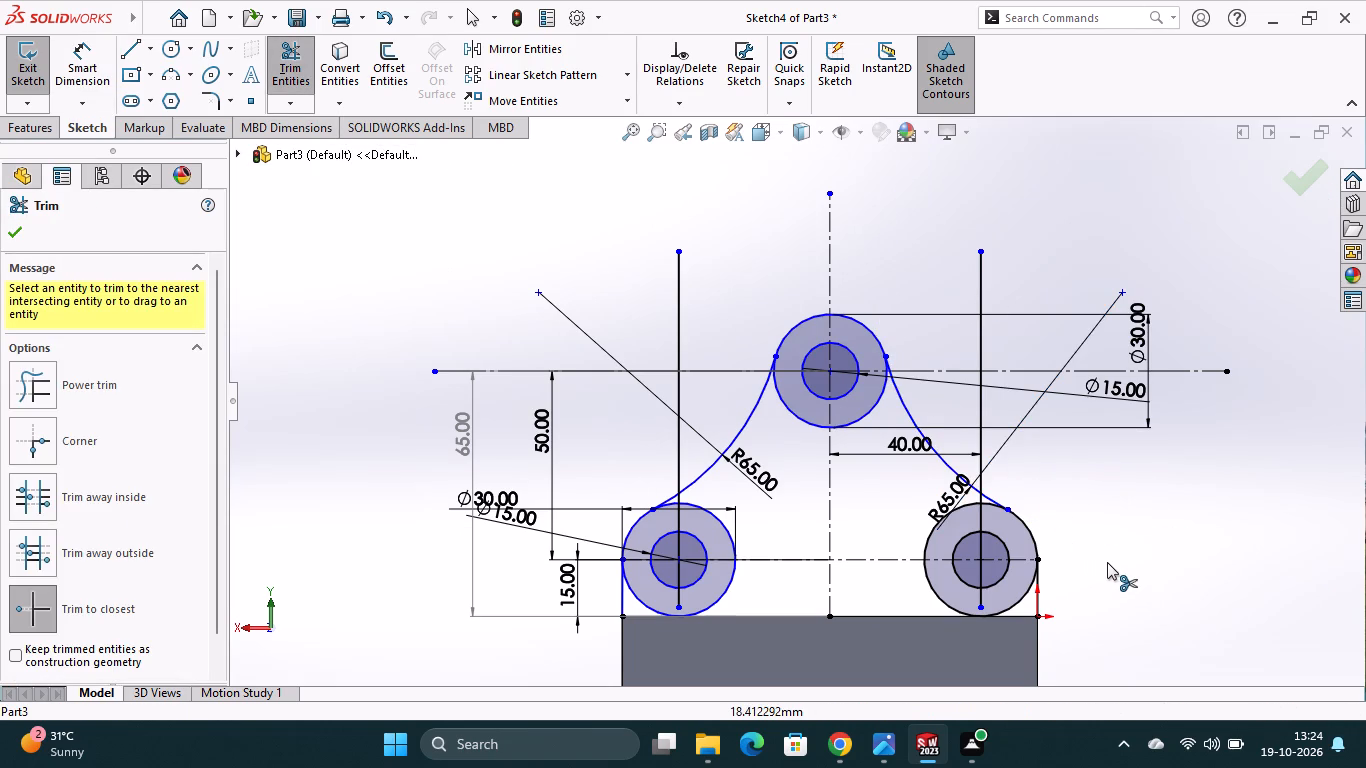
Trim away the lower halves of the outer circles around the lower-right and lower-left holes.
scroll(1100, 565, down, 2)
click(949, 600)
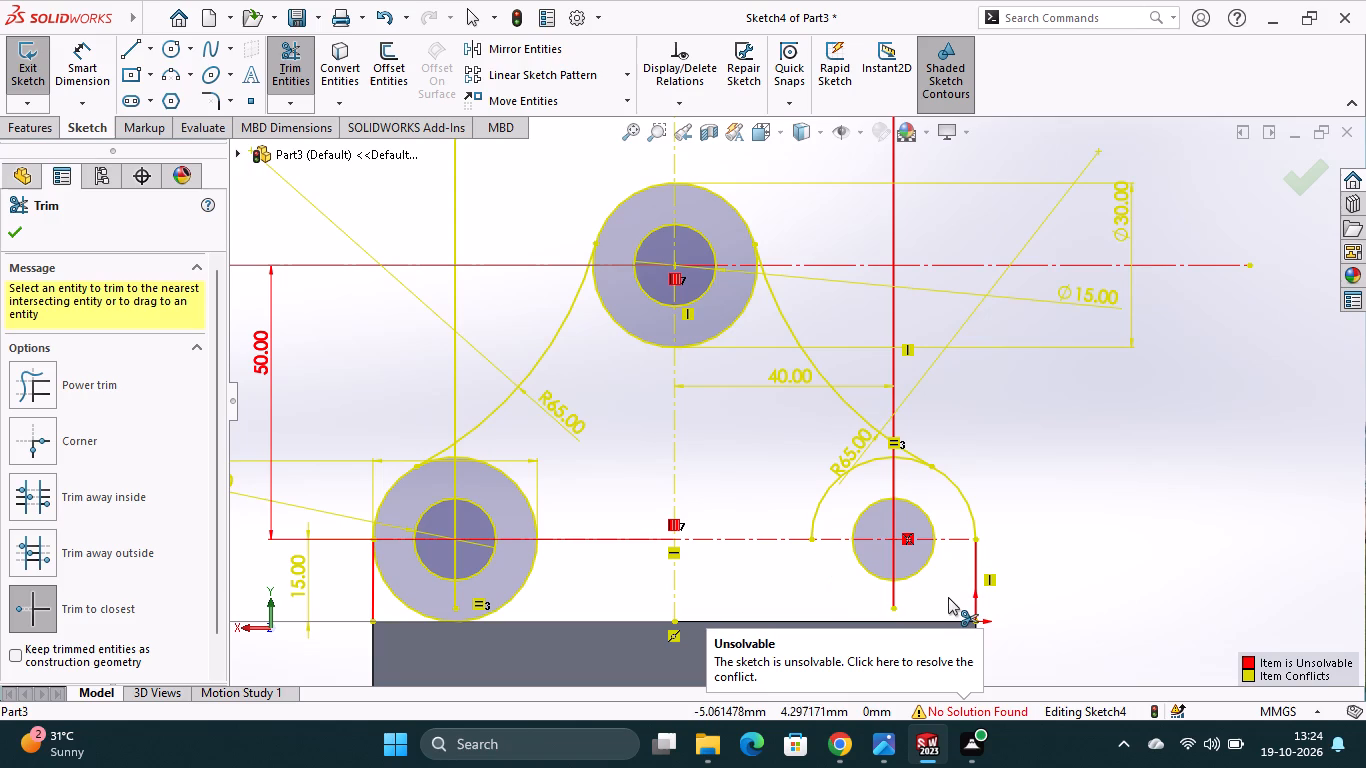
scroll(1088, 552, up, 3)
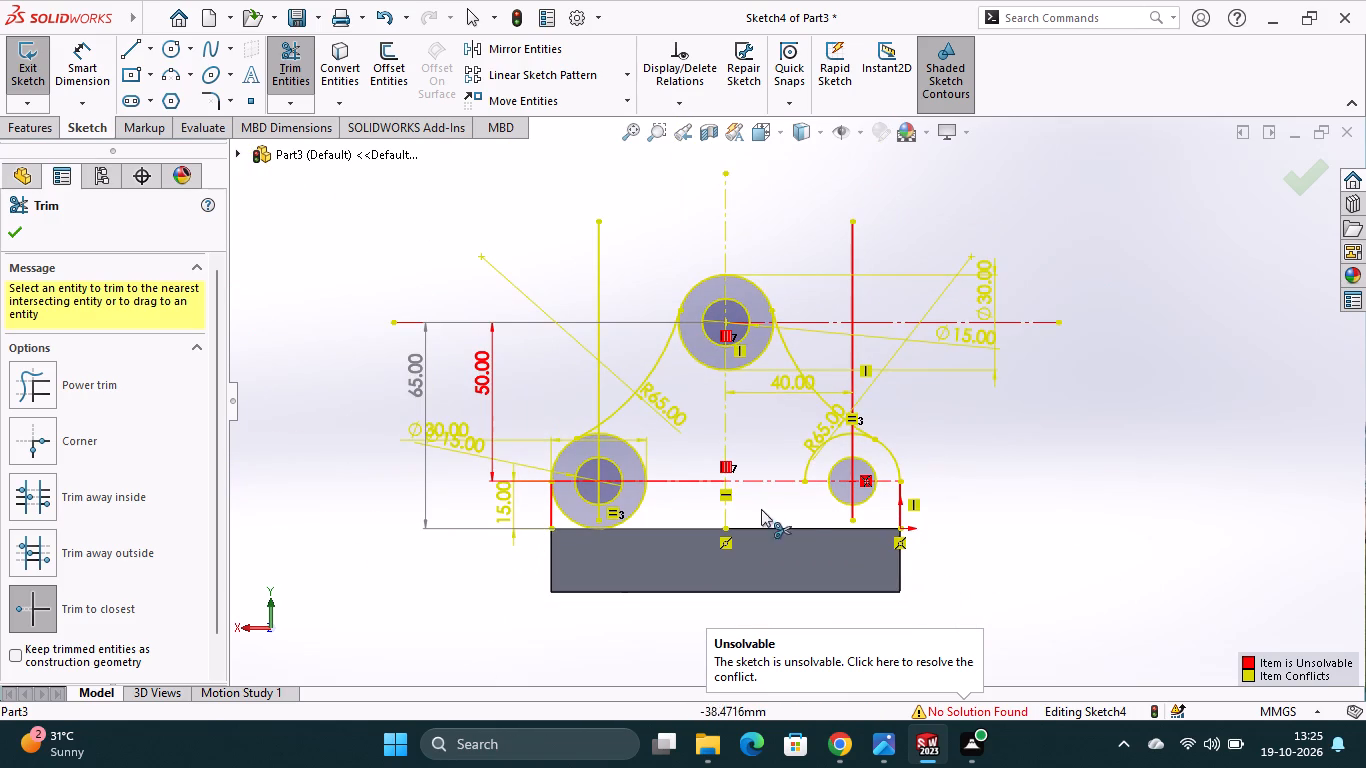
click(636, 508)
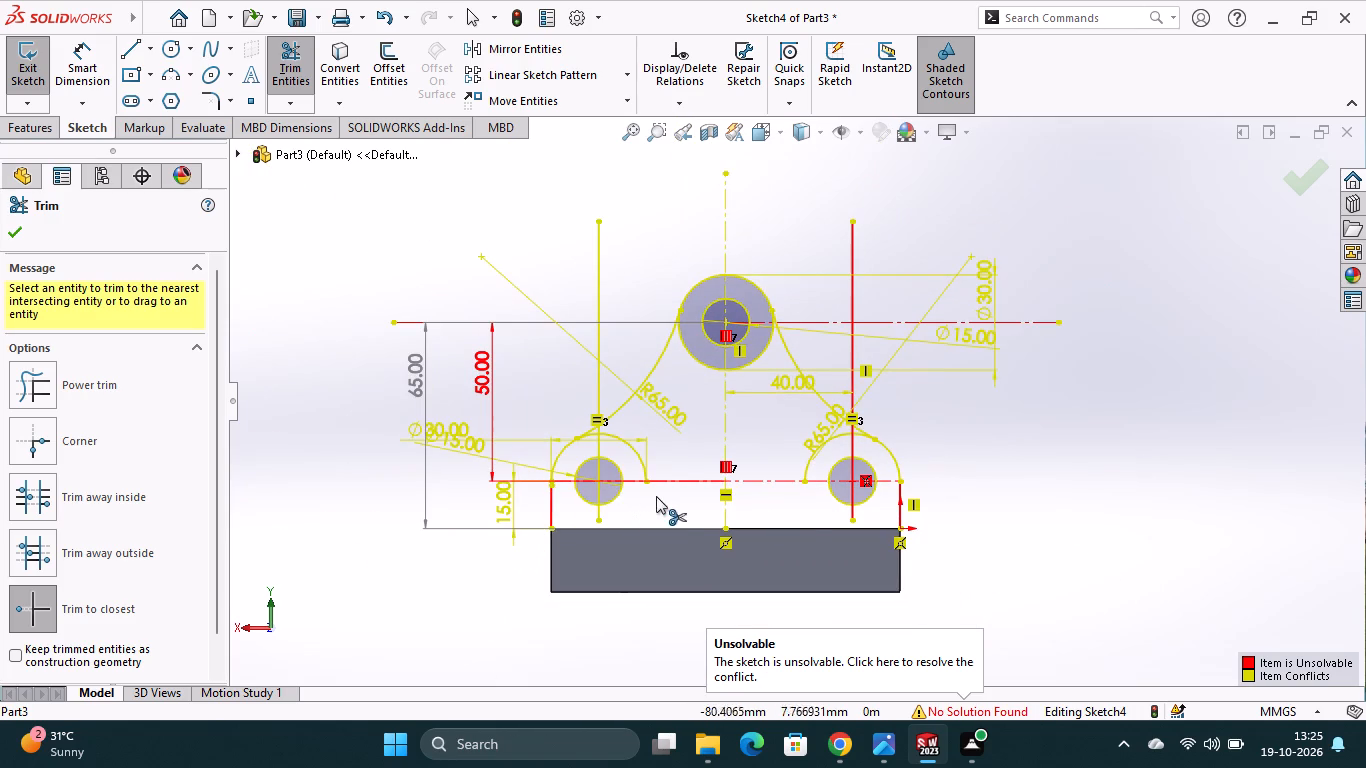
Trim the inward-facing upper quarters of both lower outer circles and the lower half of the upper outer circle.
click(638, 453)
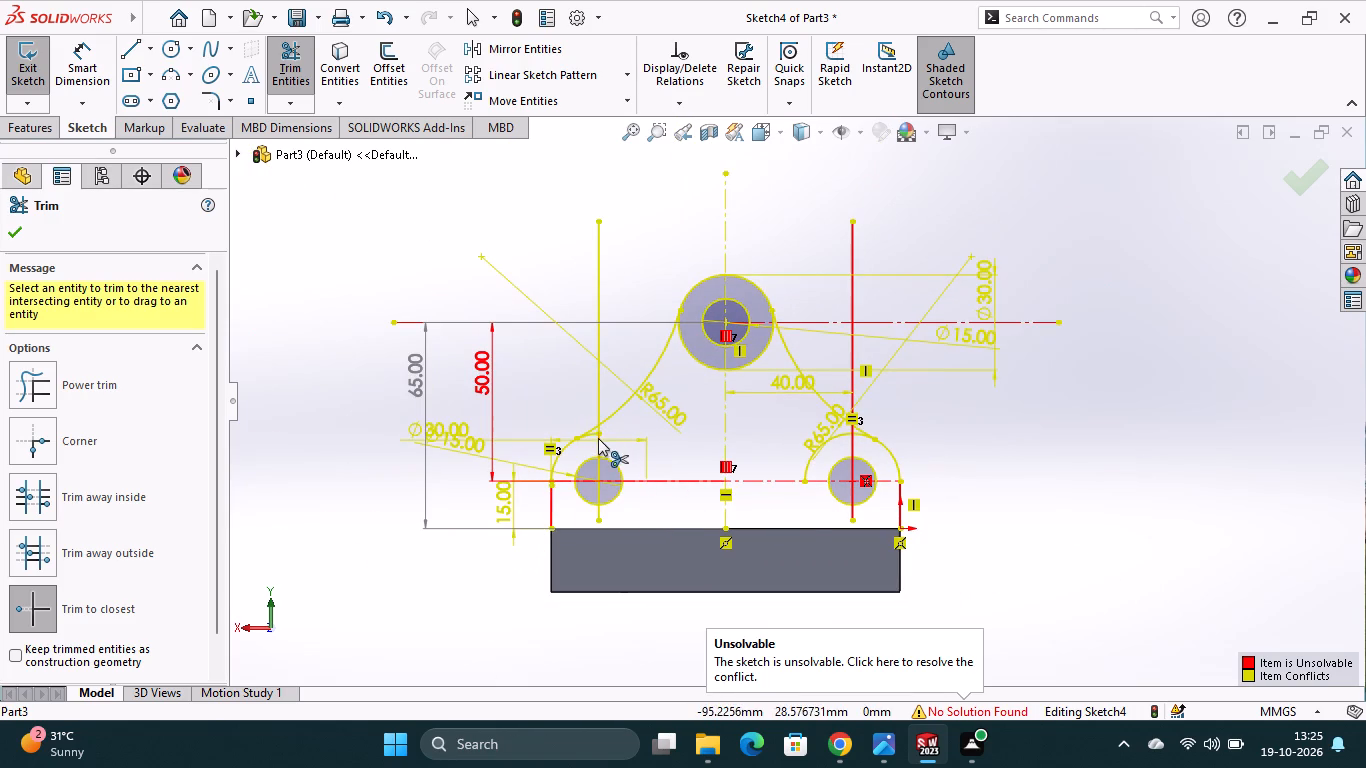
click(708, 367)
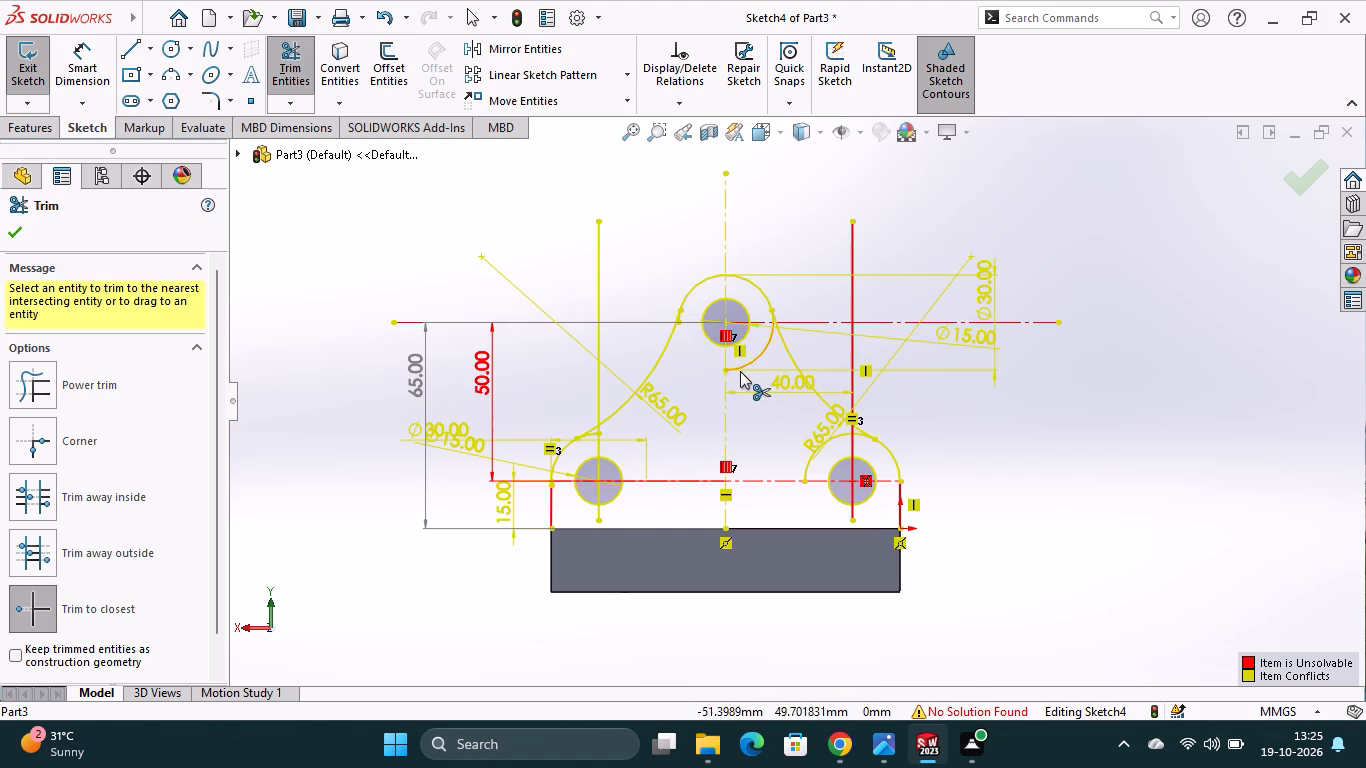
click(753, 359)
scroll(800, 493, down, 2)
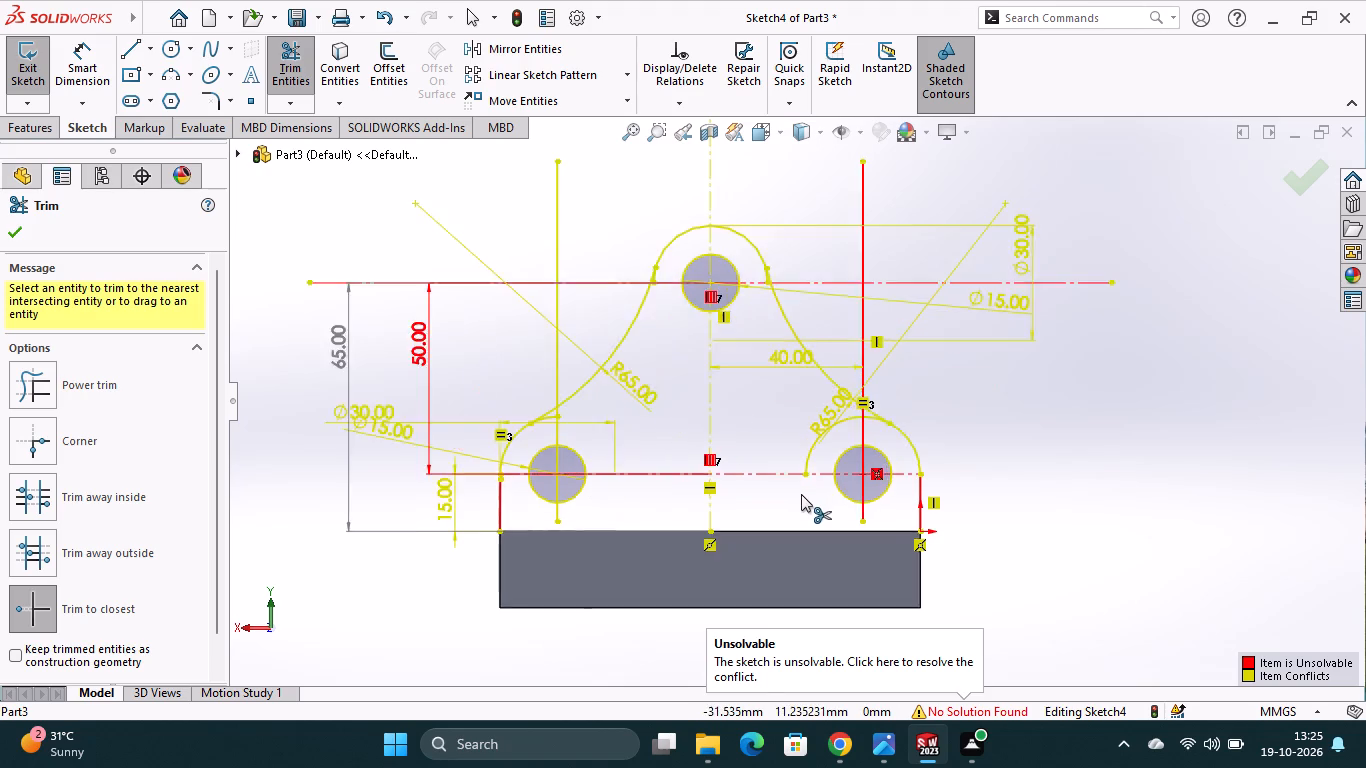
click(813, 443)
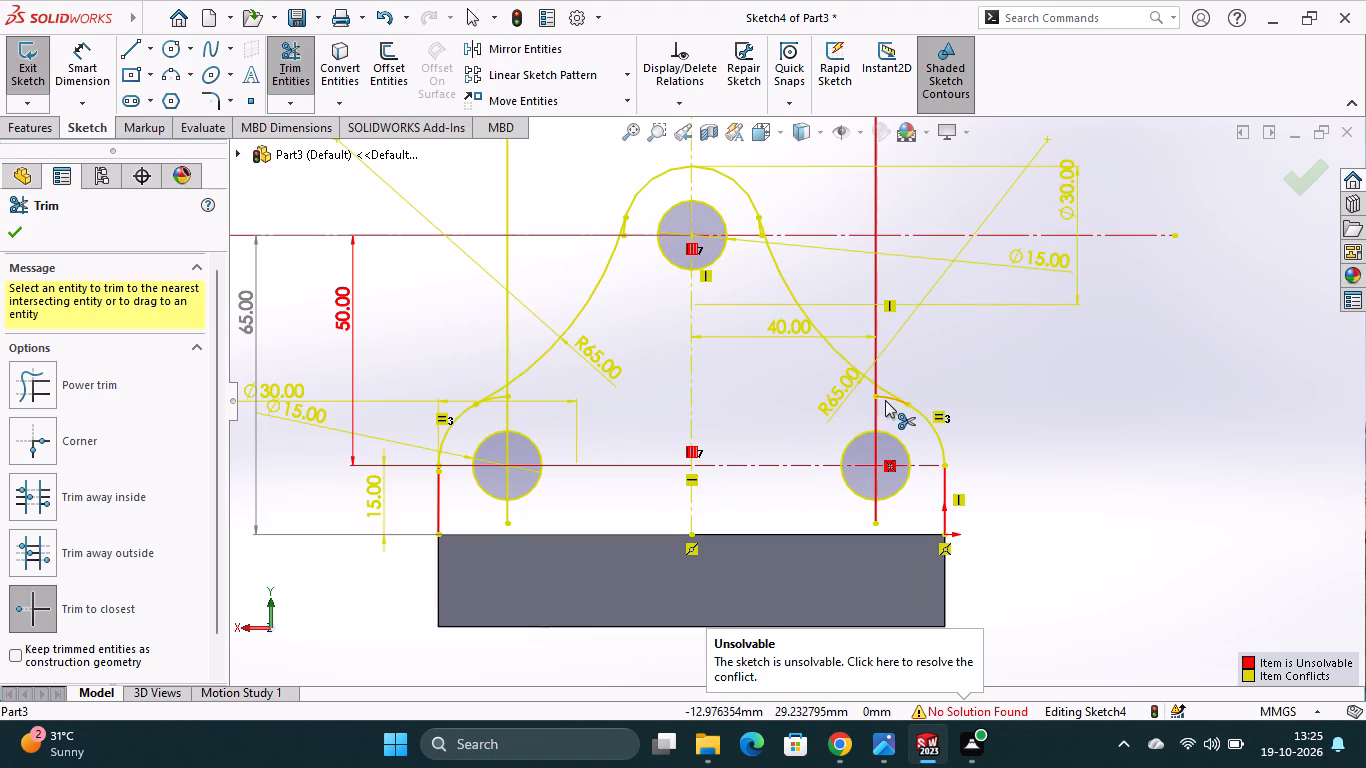
Trim the remaining short circle stubs inside the profile at the four tangent points of the connecting arcs.
click(885, 400)
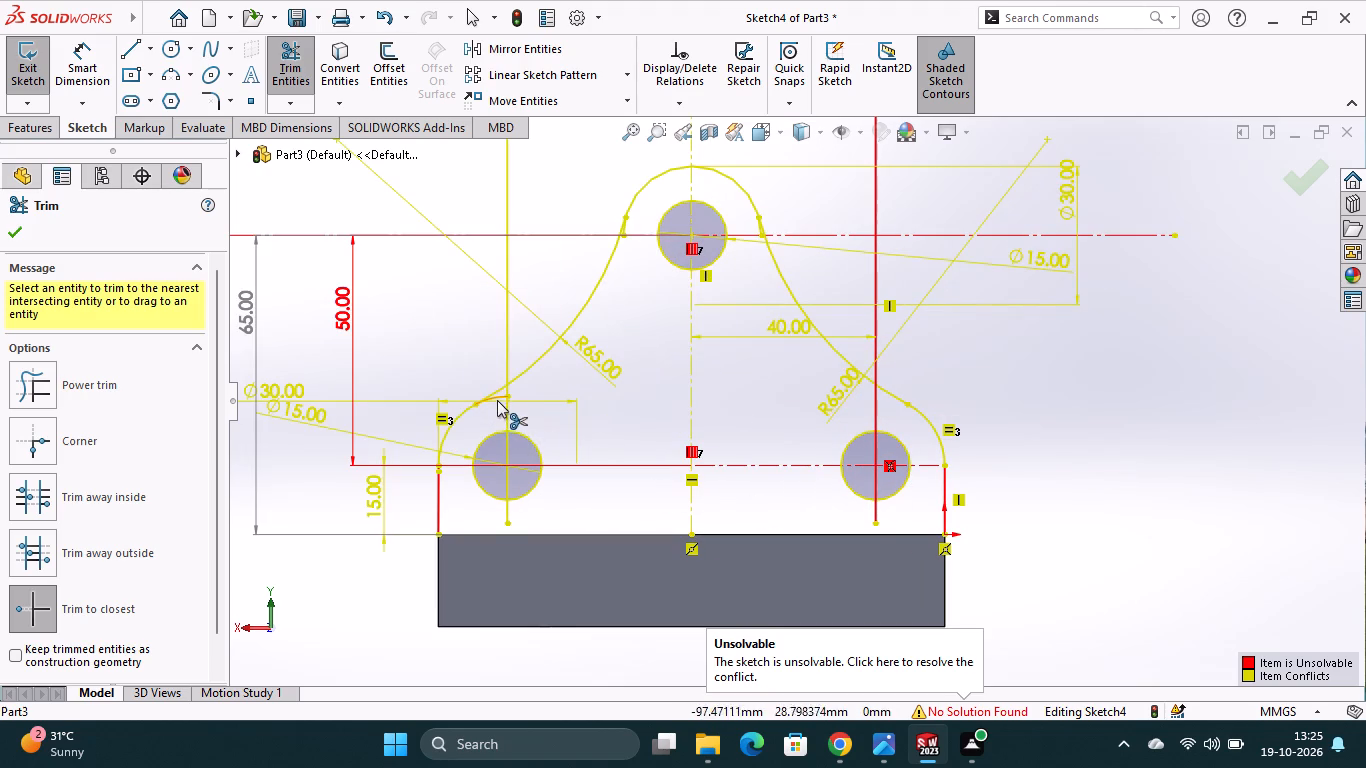
click(498, 397)
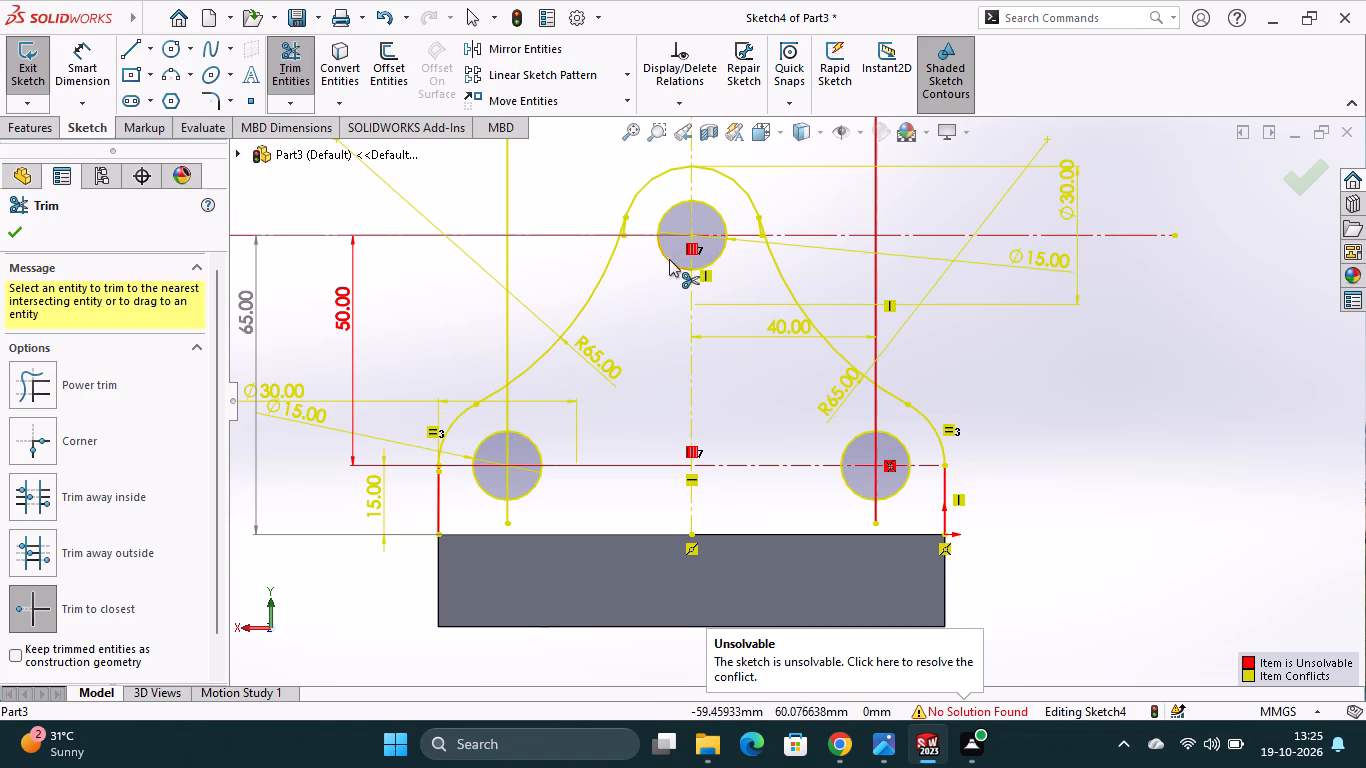
scroll(651, 241, down, 4)
click(616, 252)
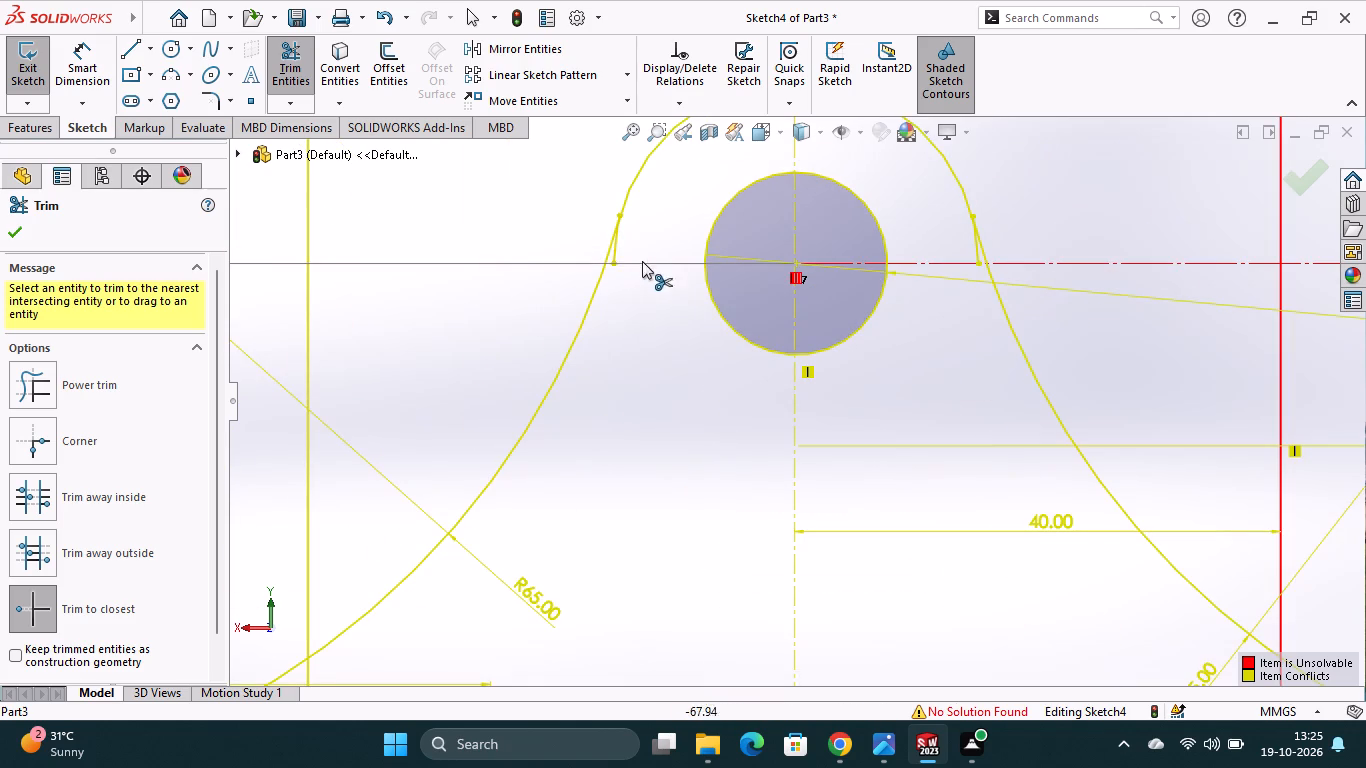
click(975, 255)
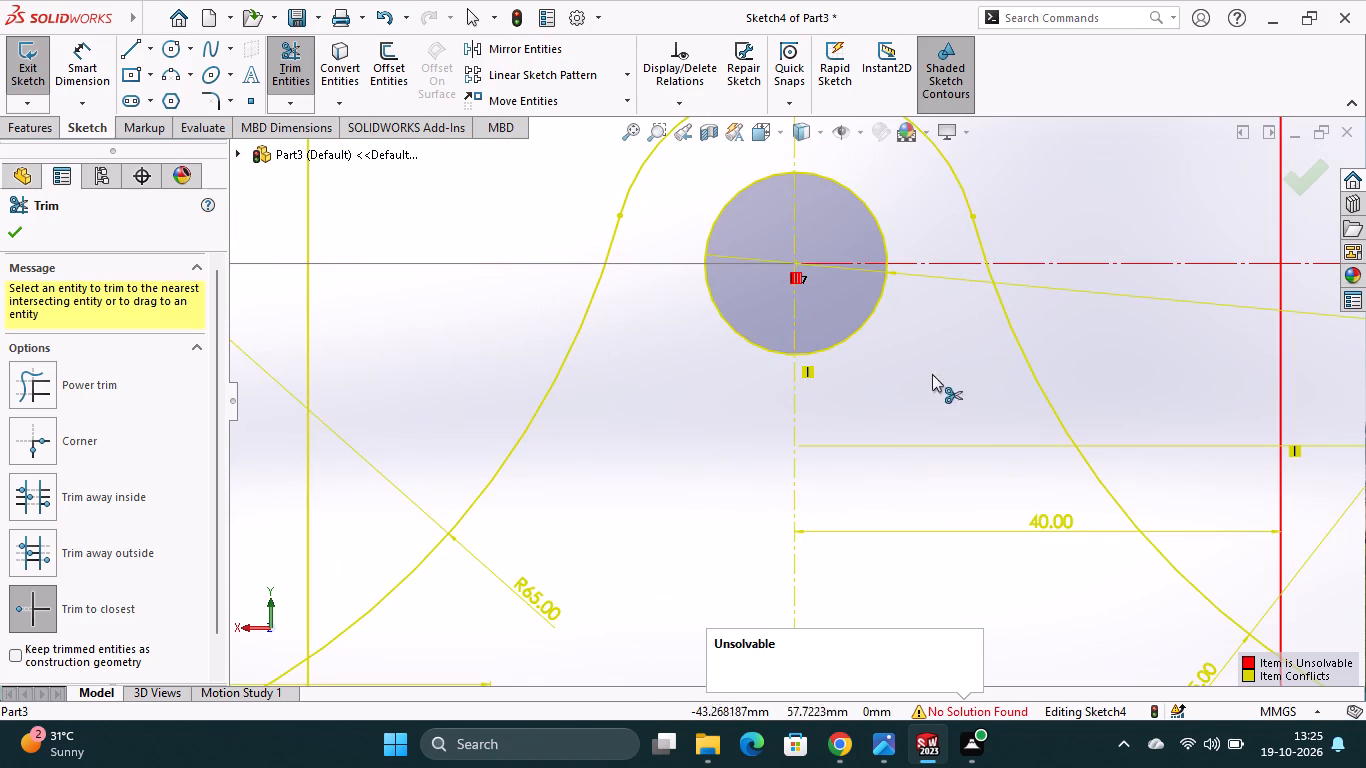
scroll(901, 440, up, 4)
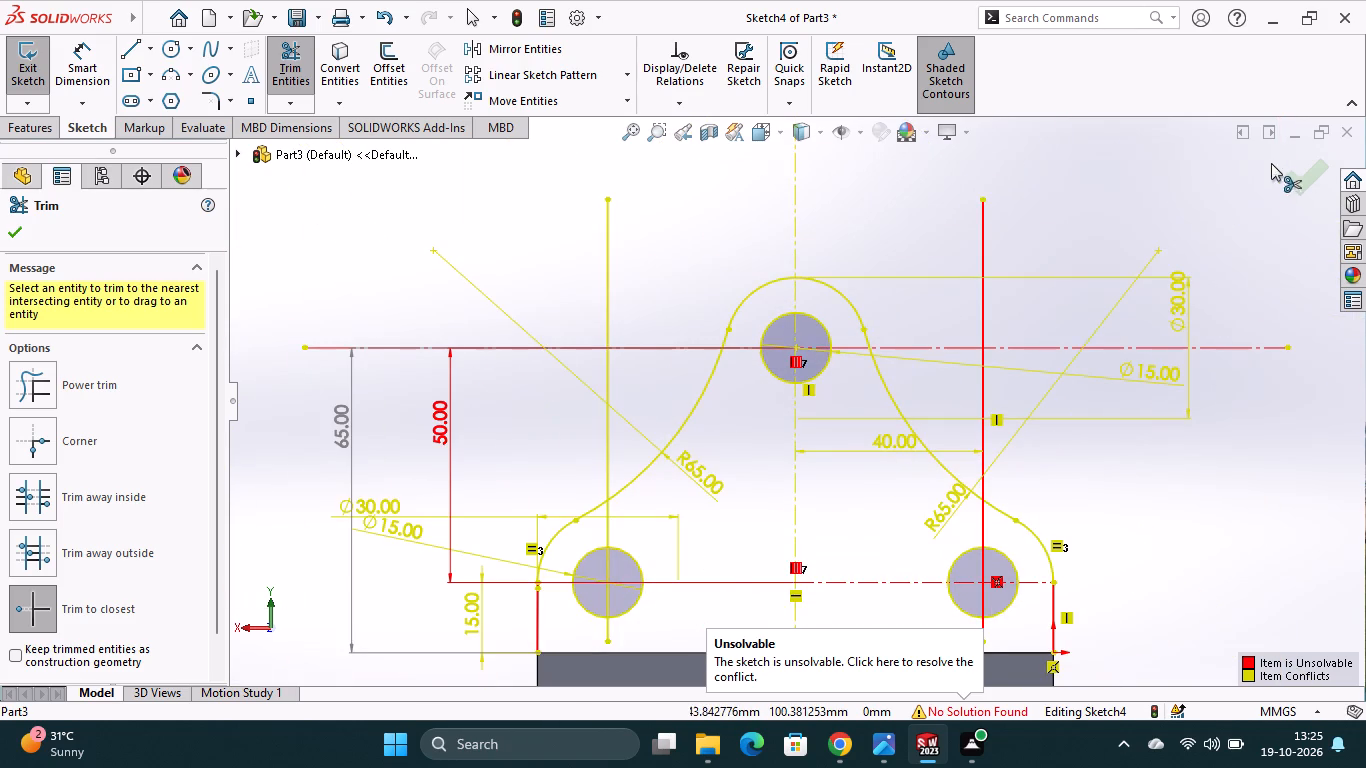
click(1299, 177)
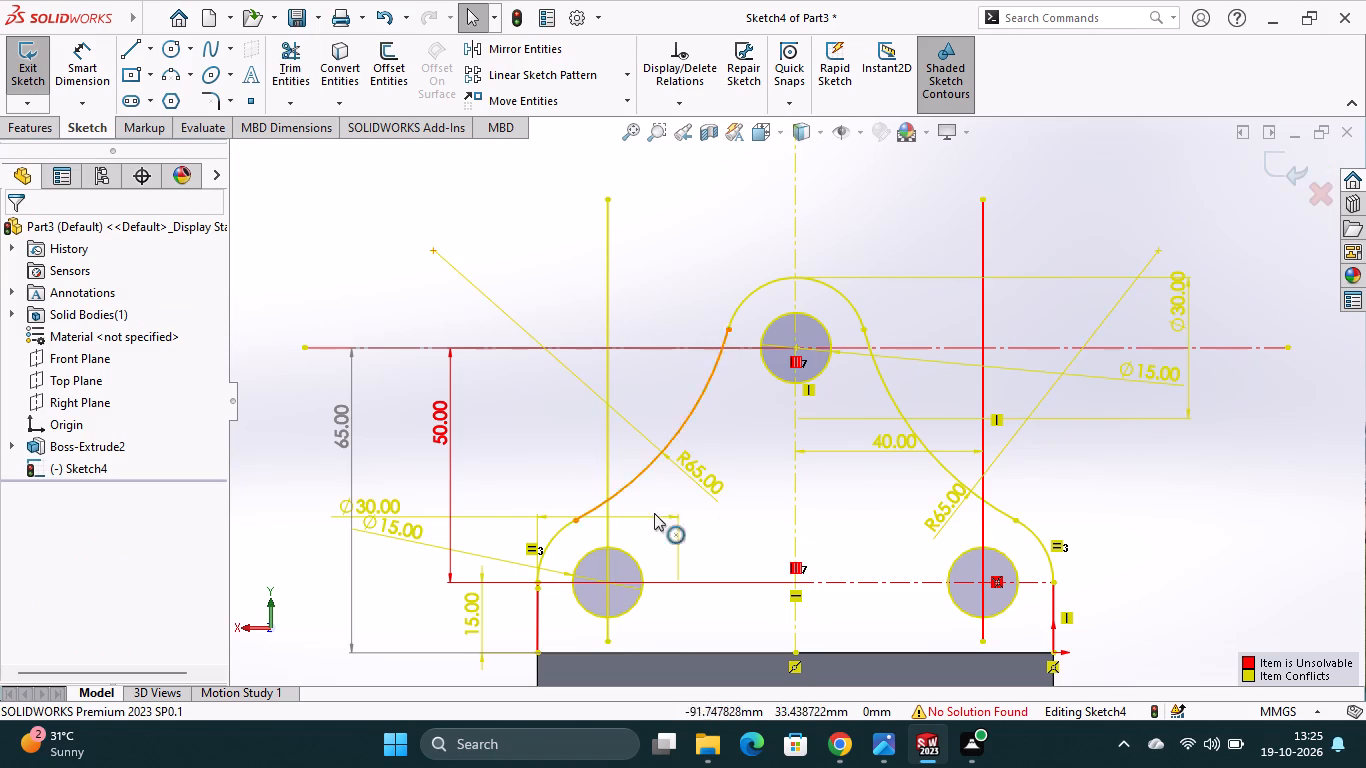
Delete the 50 mm vertical dimension between the lower and upper hole centrelines.
right_click(445, 431)
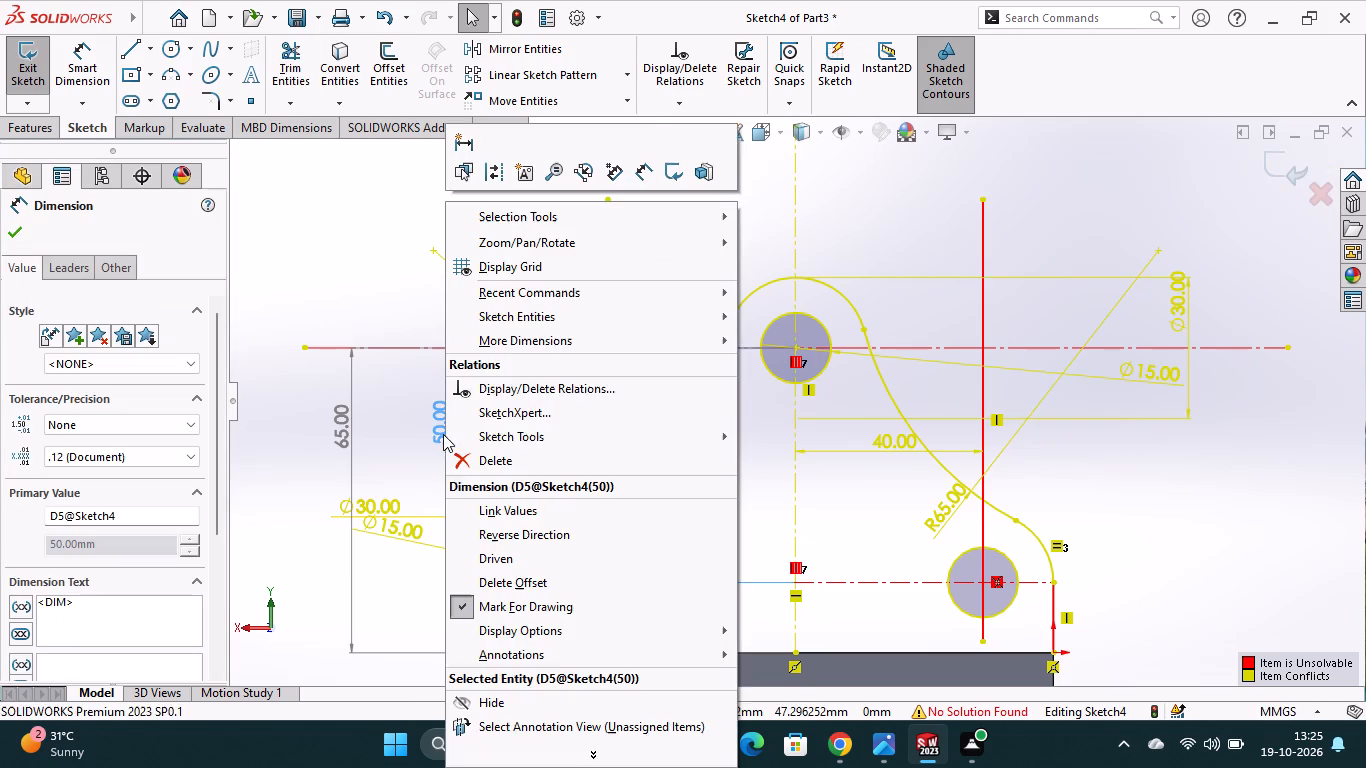
click(464, 456)
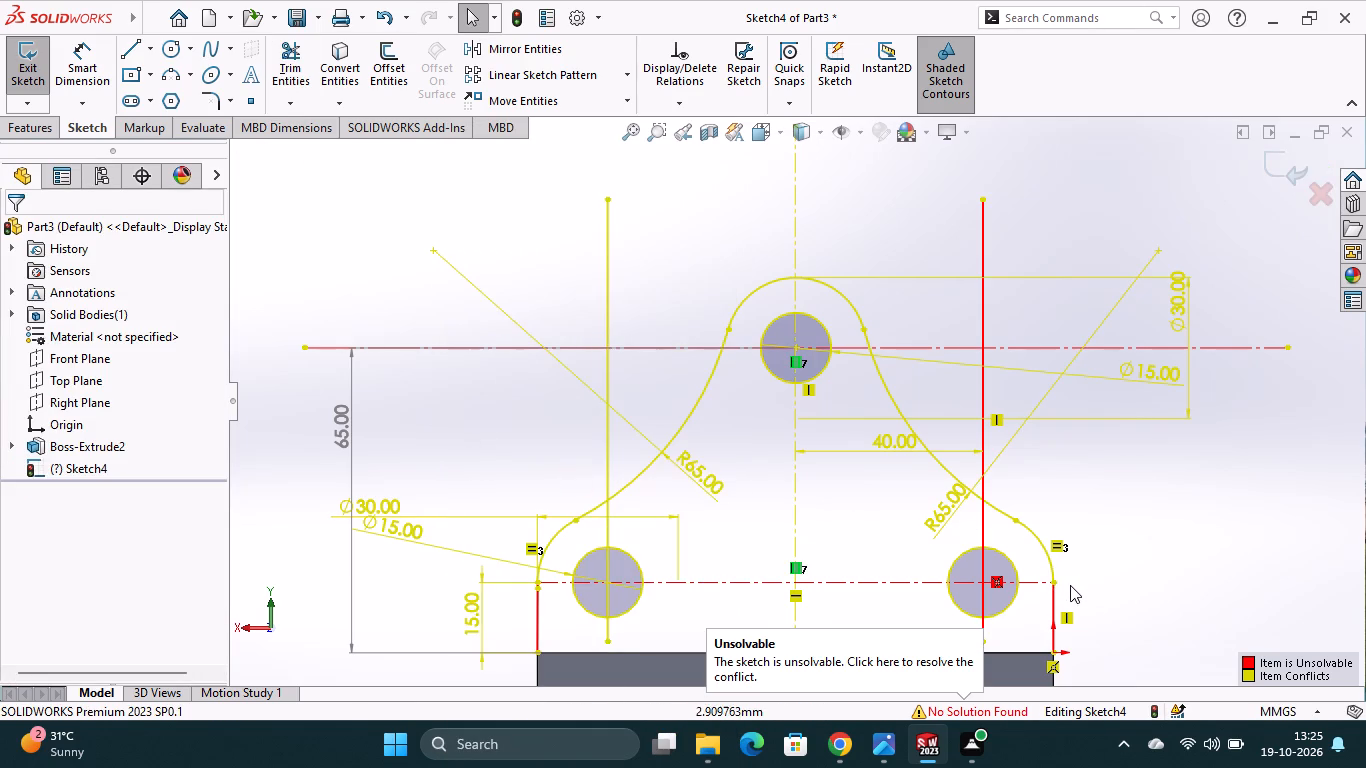
Convert the two vertical lines through the lower-right and lower-left holes to construction geometry.
scroll(1076, 587, up, 3)
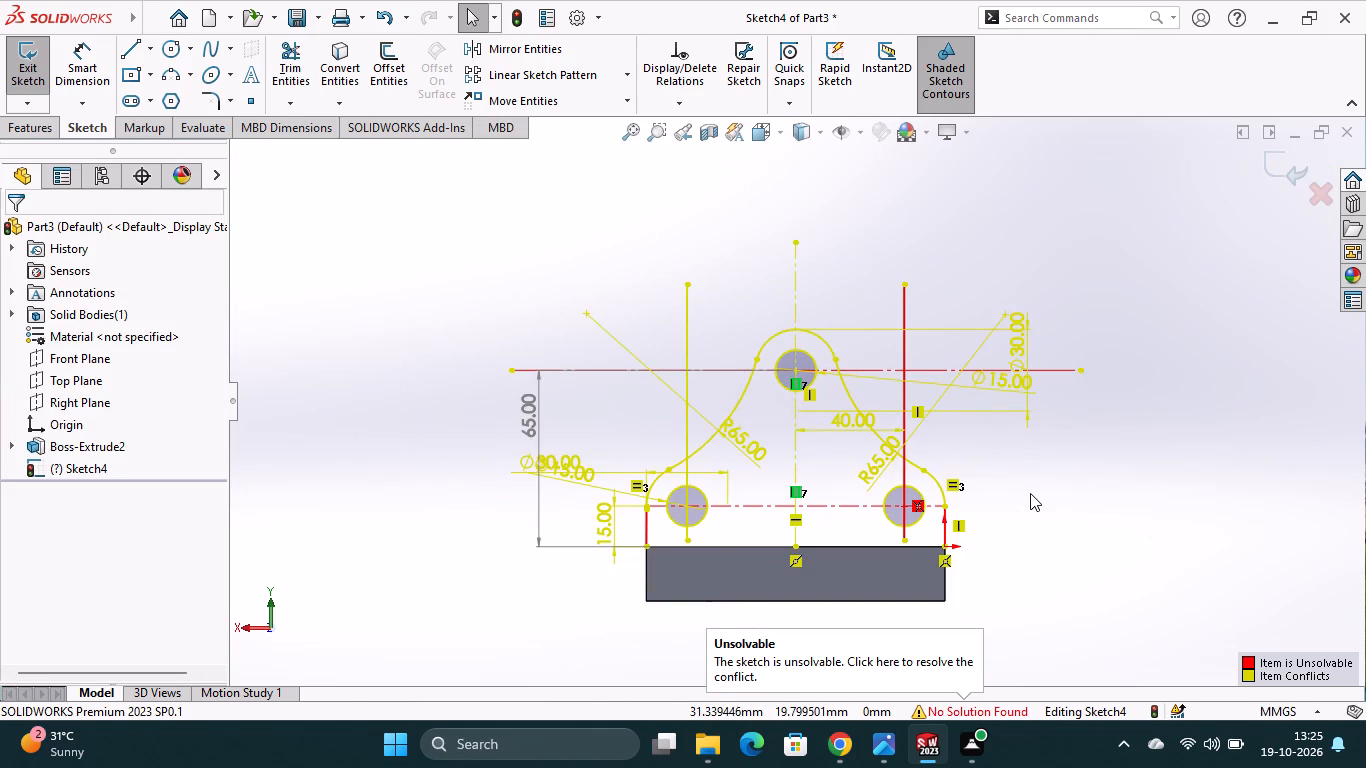
scroll(1029, 494, down, 1)
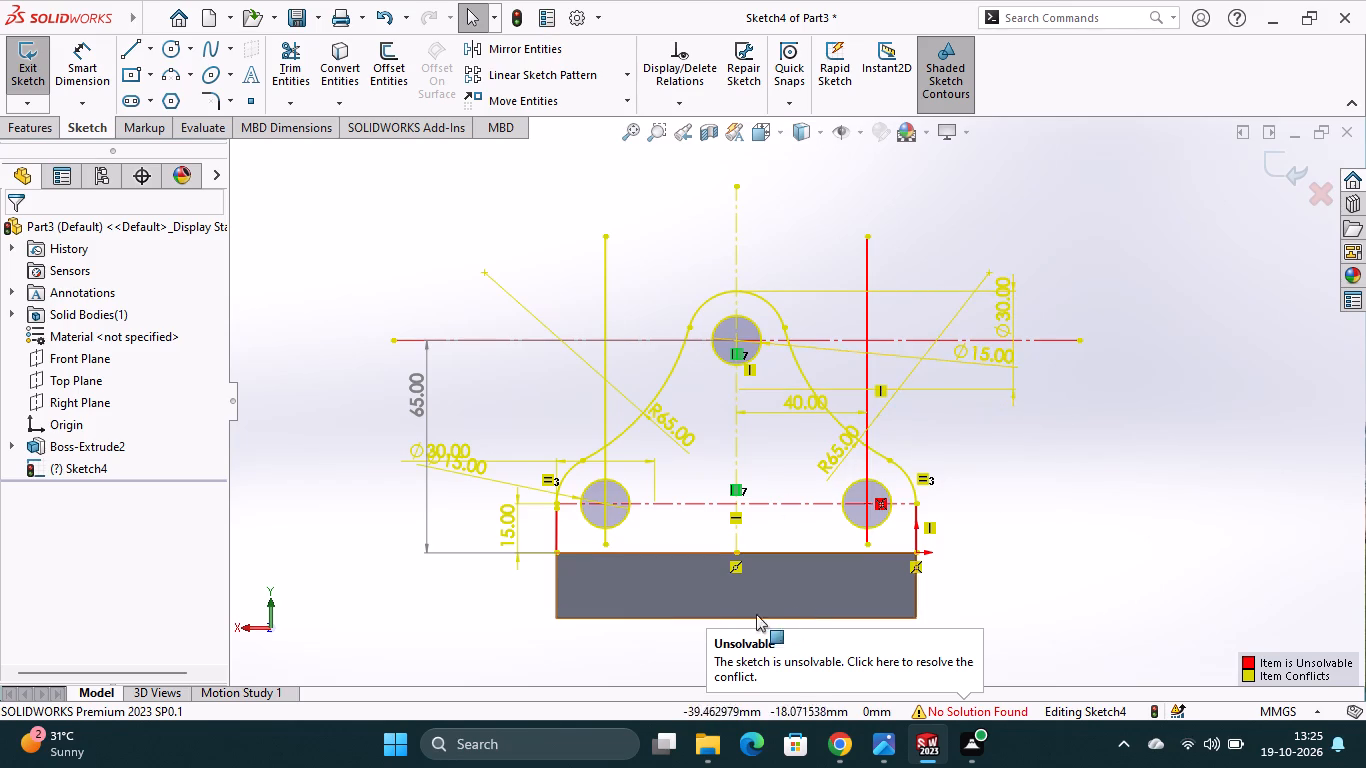
scroll(968, 537, down, 1)
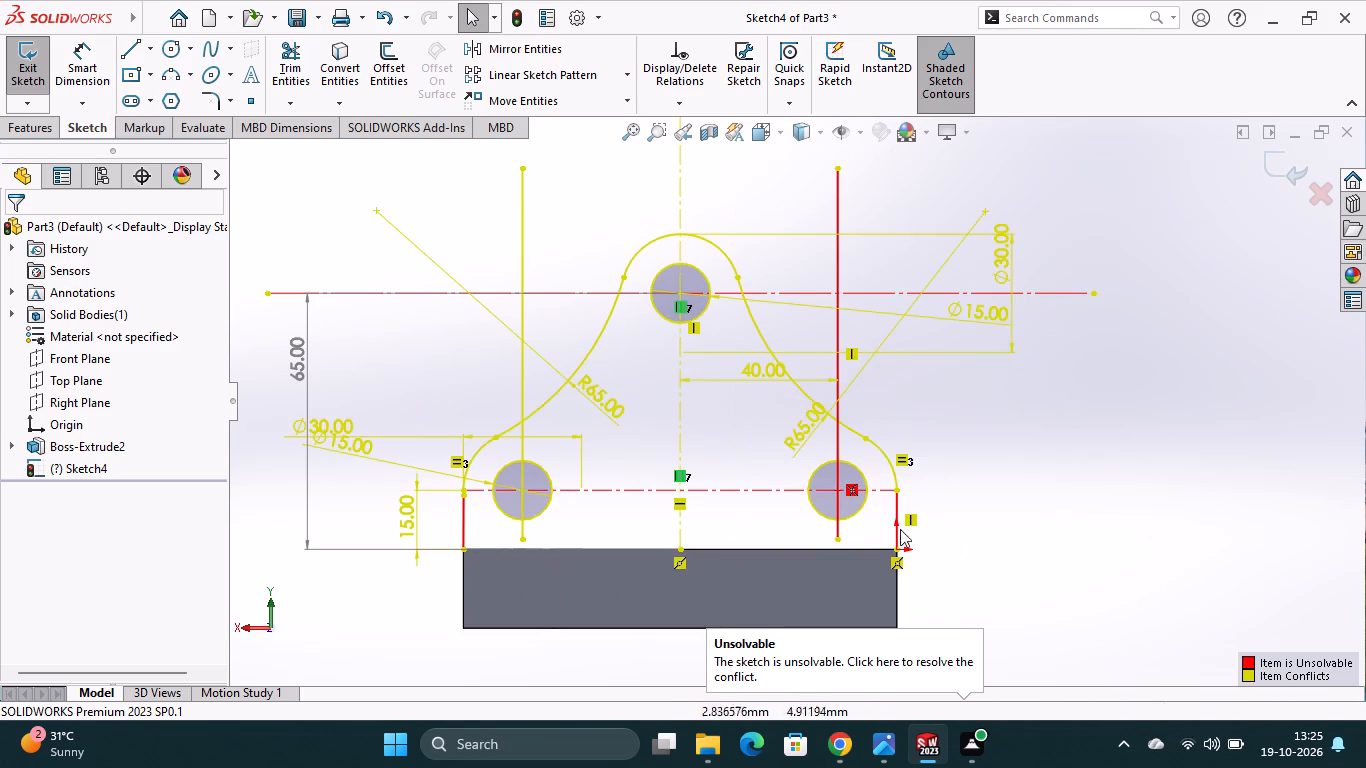
right_click(837, 255)
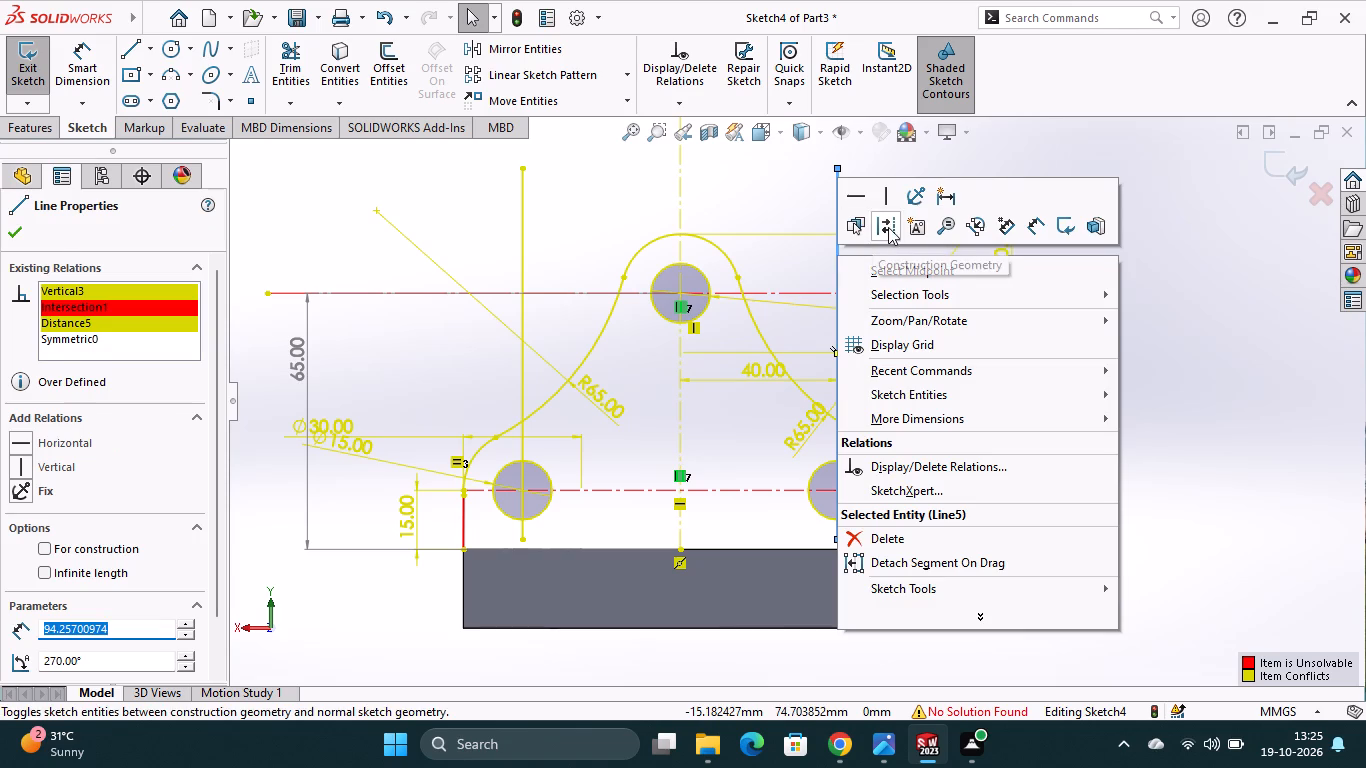
click(888, 227)
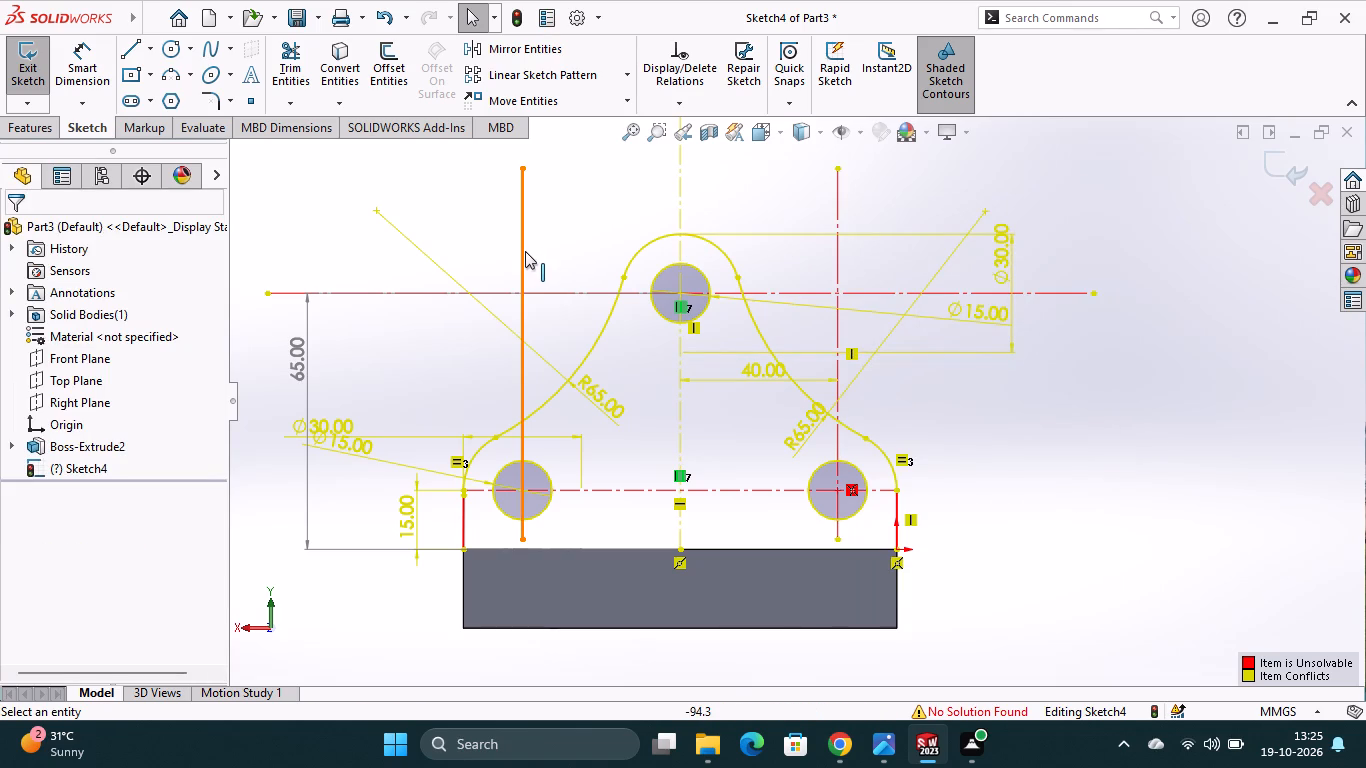
right_click(525, 251)
click(577, 225)
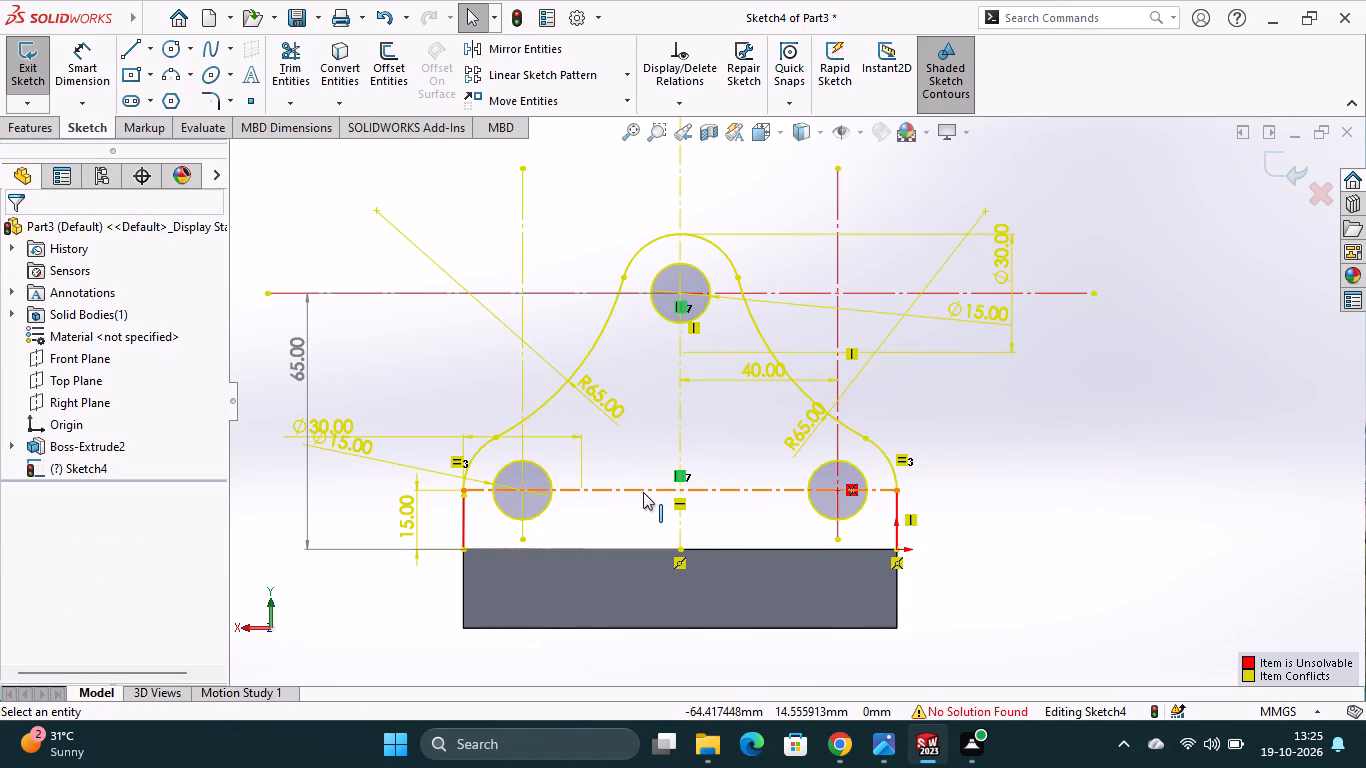
Delete the conflicting intersection relation at the centre of the lower-right hole.
scroll(638, 498, down, 1)
right_click(902, 482)
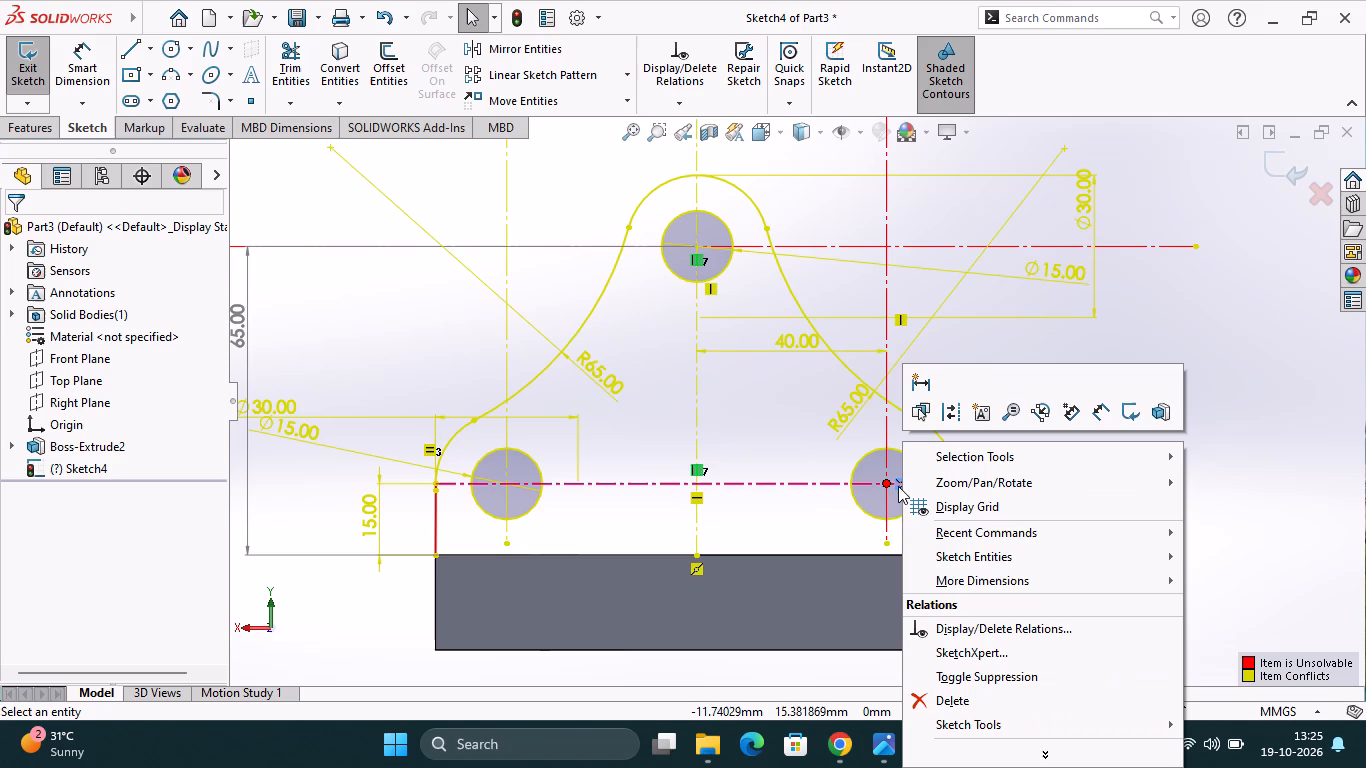
click(954, 696)
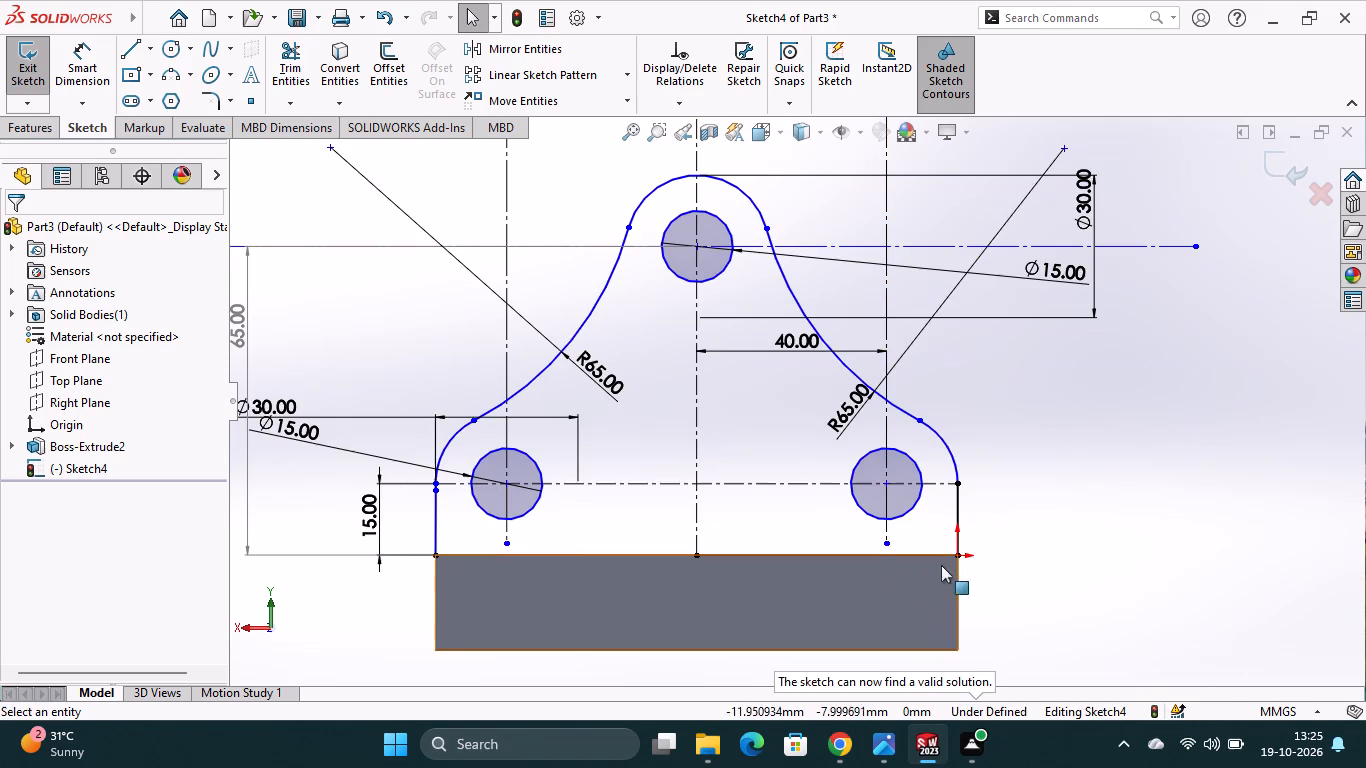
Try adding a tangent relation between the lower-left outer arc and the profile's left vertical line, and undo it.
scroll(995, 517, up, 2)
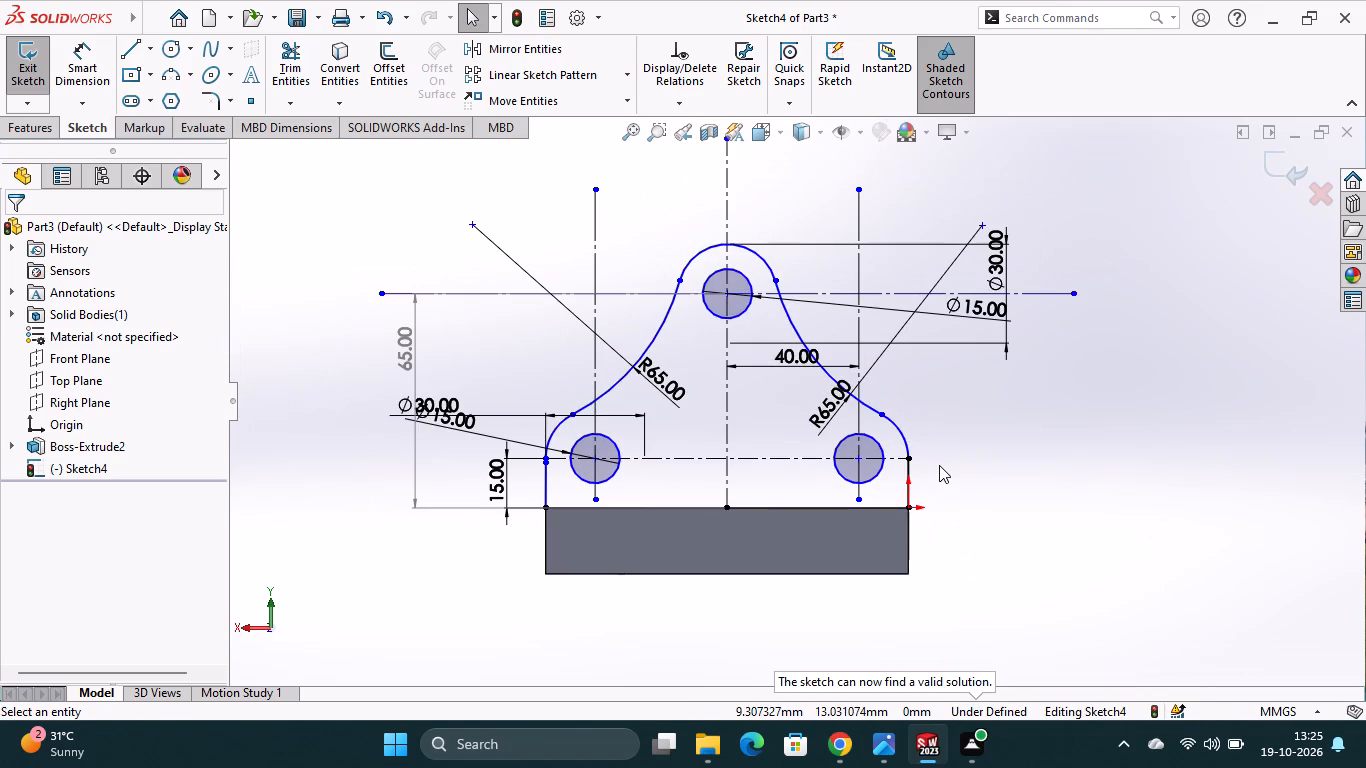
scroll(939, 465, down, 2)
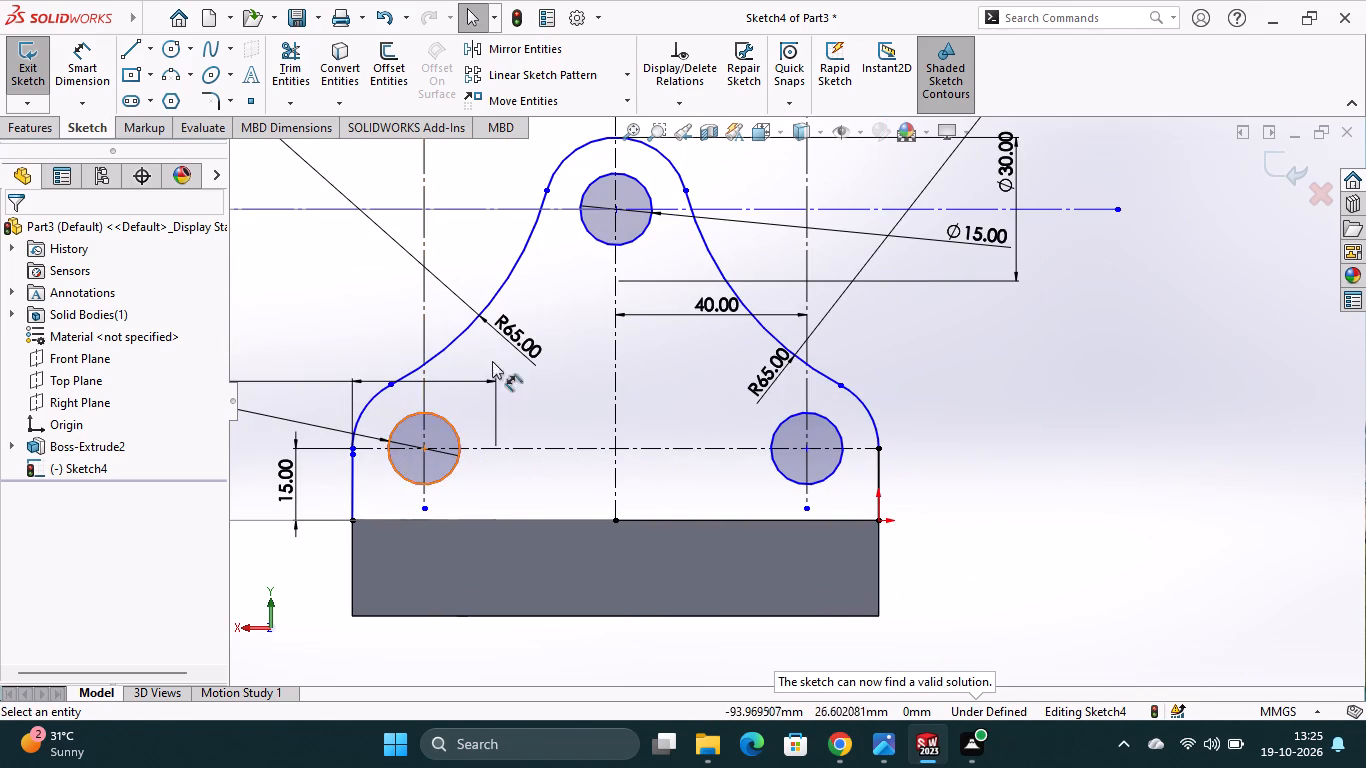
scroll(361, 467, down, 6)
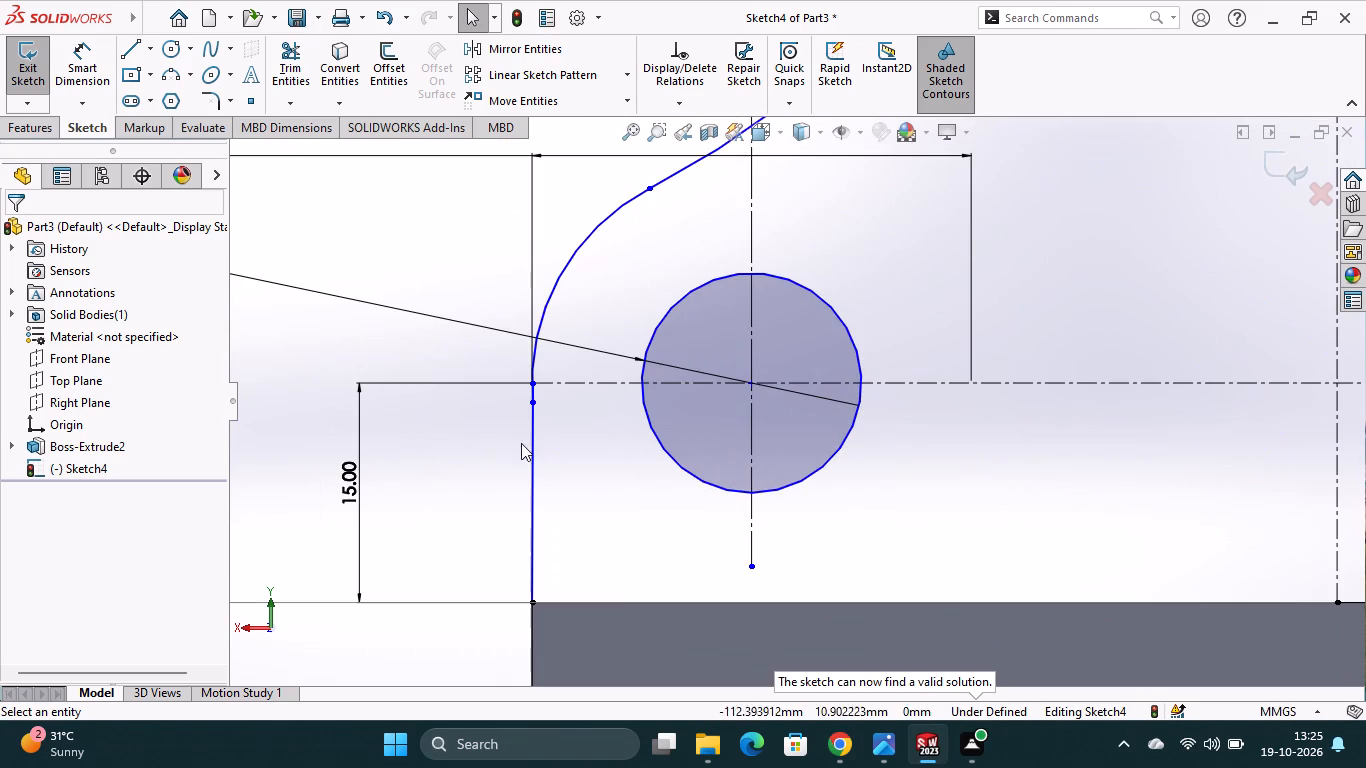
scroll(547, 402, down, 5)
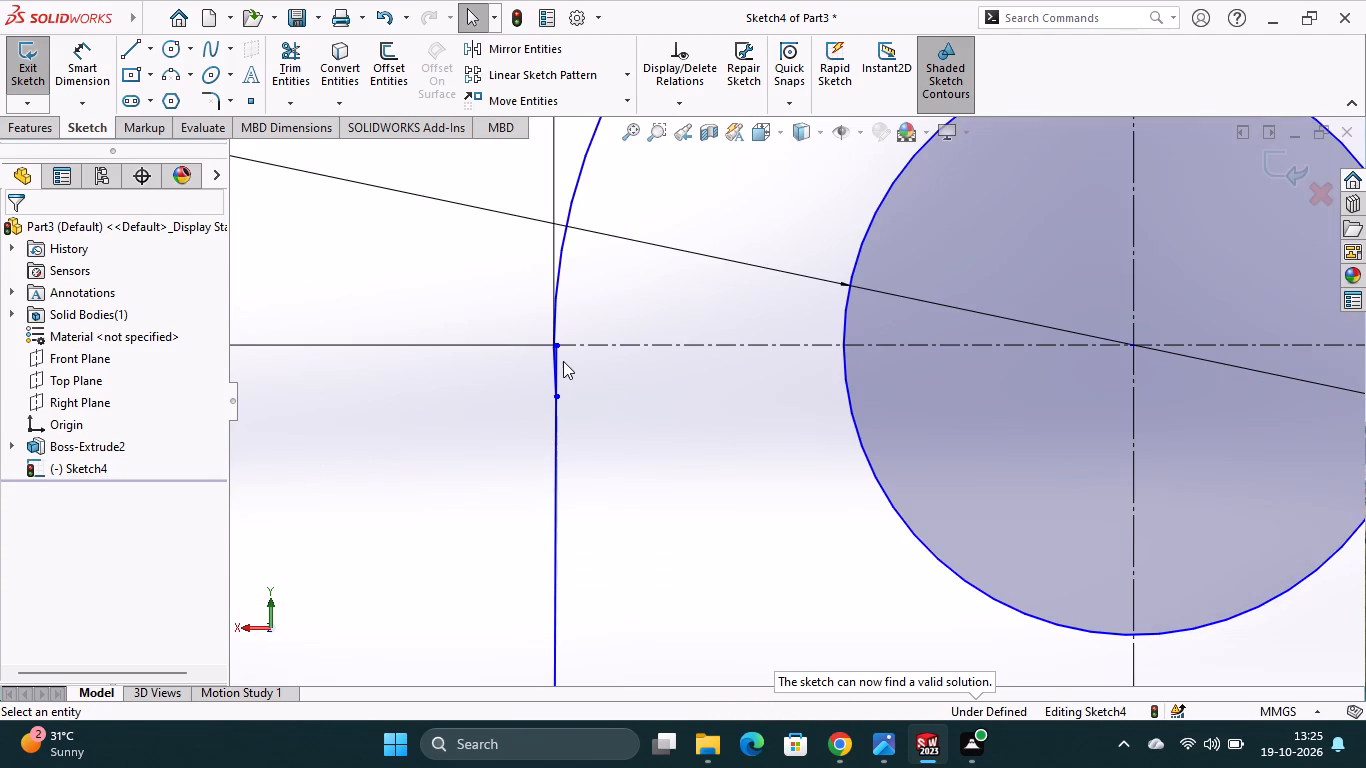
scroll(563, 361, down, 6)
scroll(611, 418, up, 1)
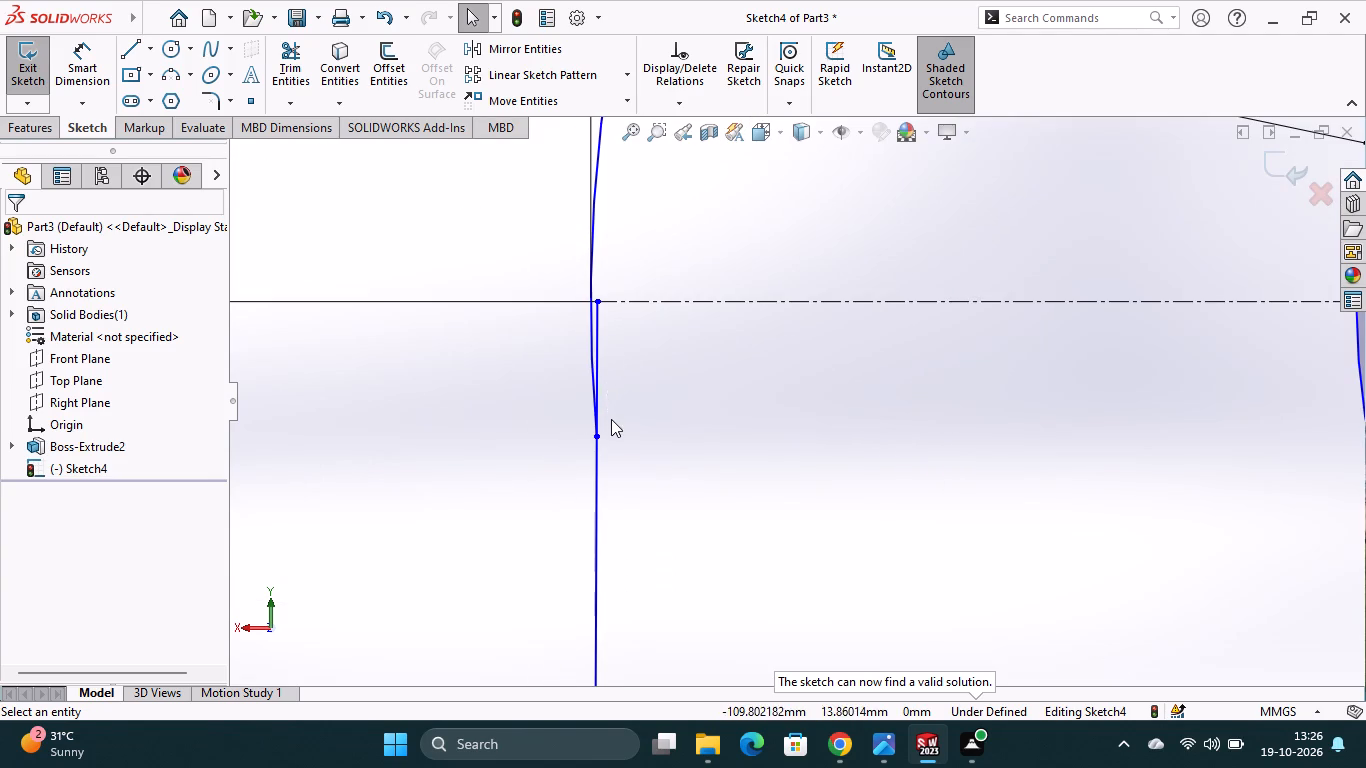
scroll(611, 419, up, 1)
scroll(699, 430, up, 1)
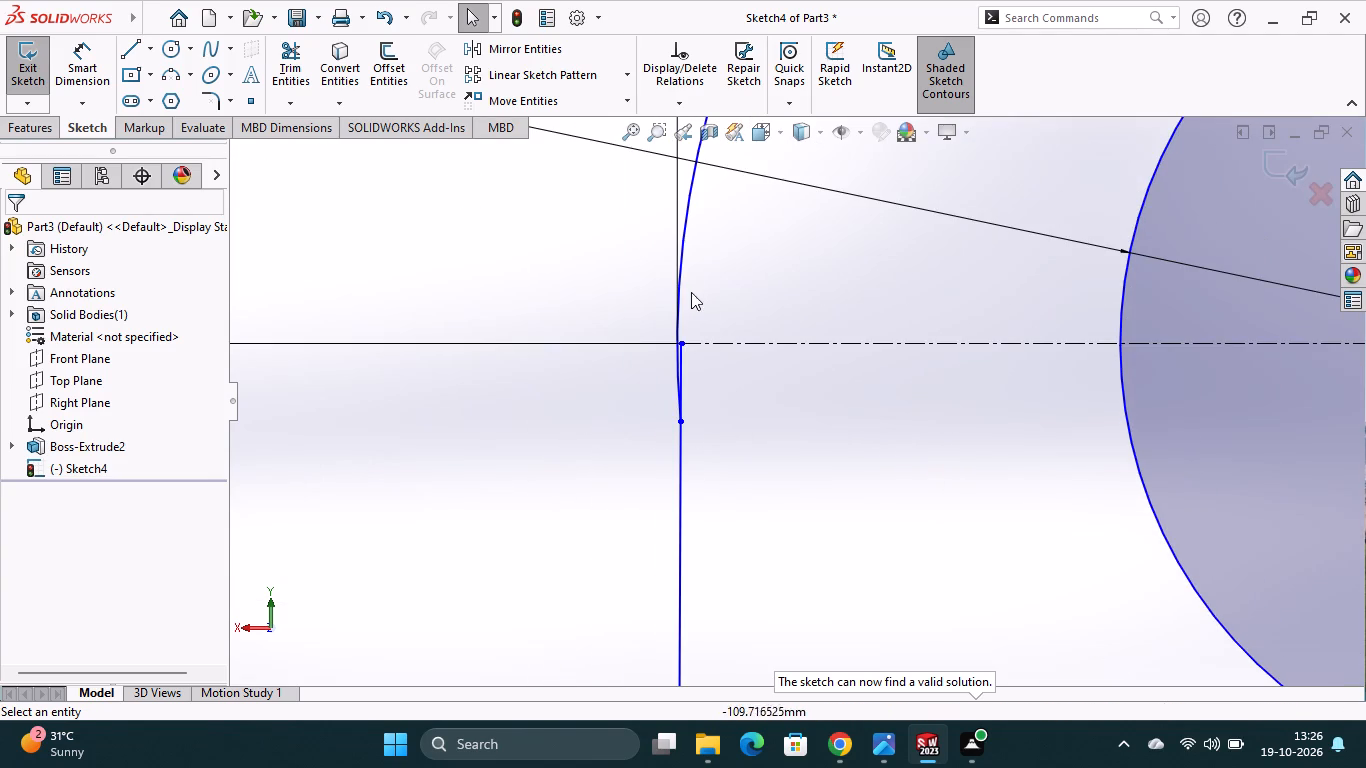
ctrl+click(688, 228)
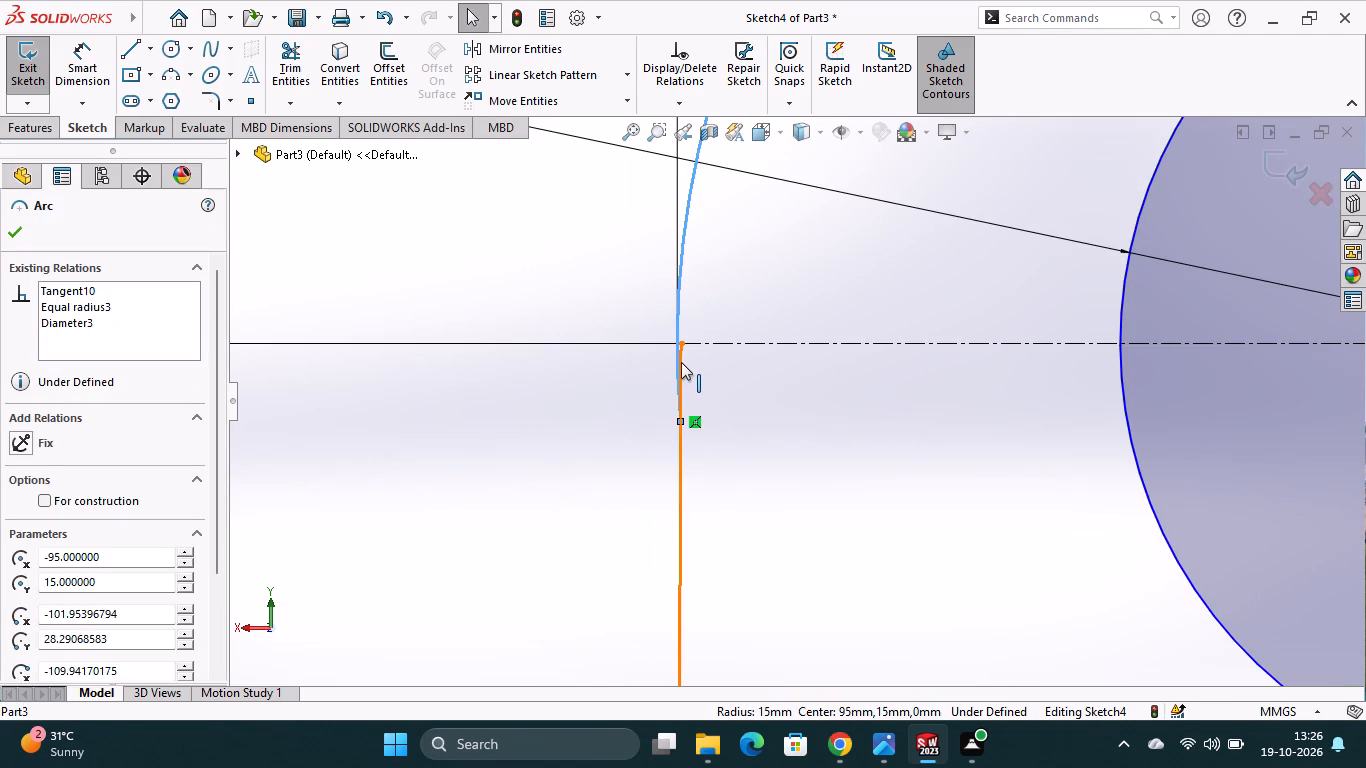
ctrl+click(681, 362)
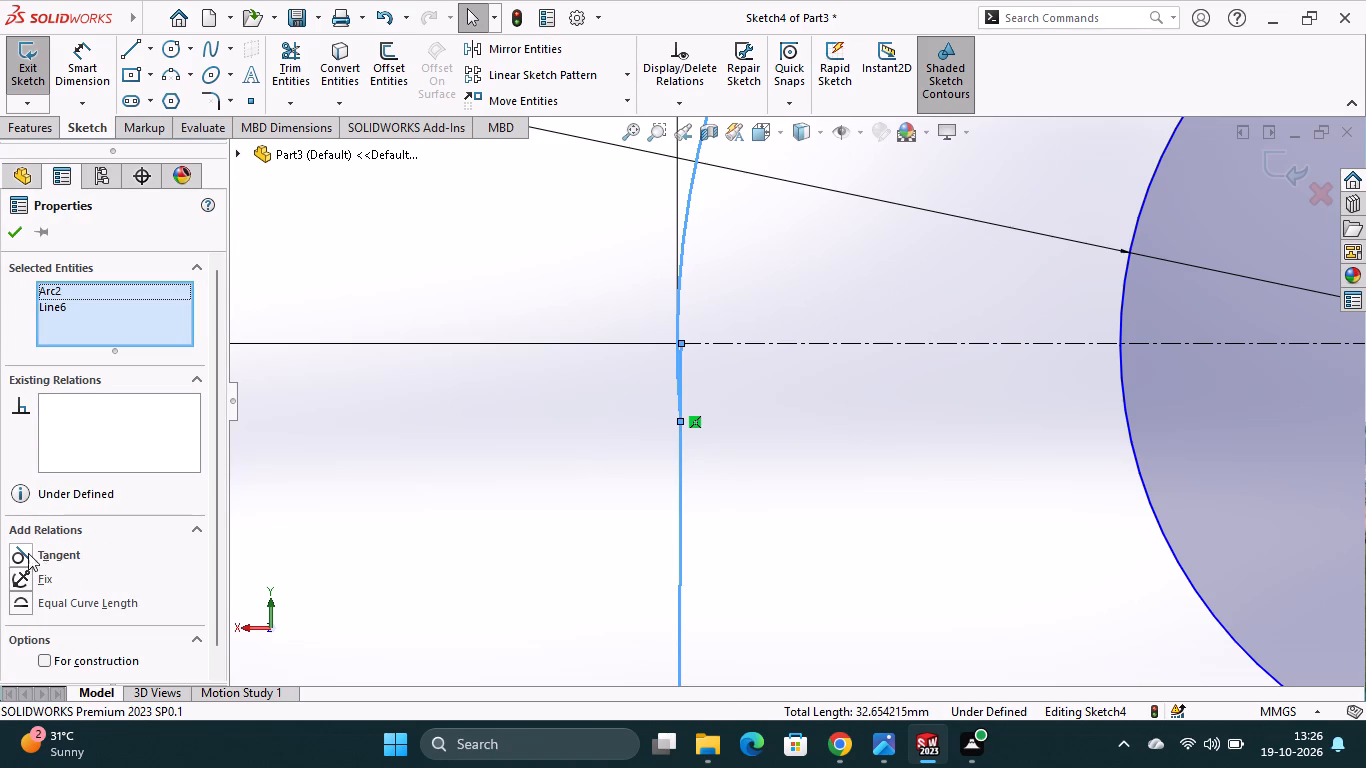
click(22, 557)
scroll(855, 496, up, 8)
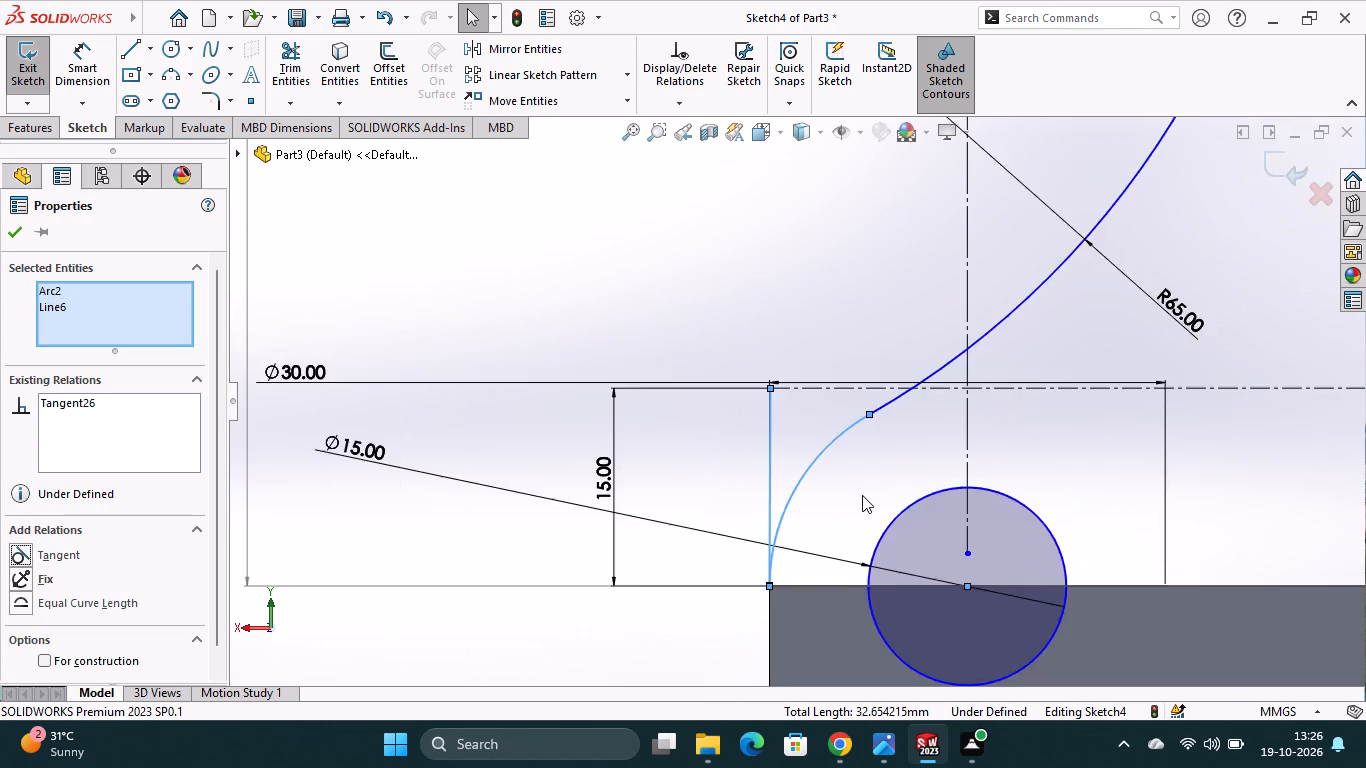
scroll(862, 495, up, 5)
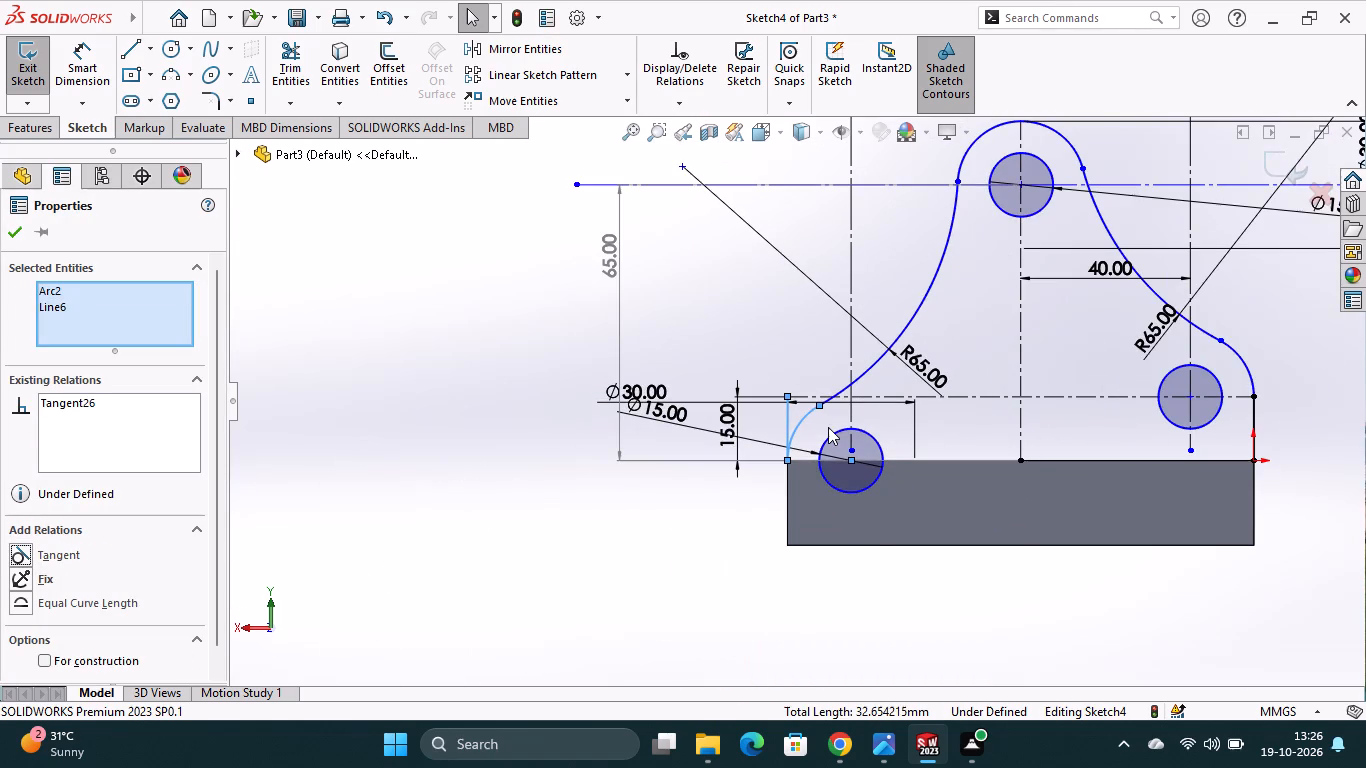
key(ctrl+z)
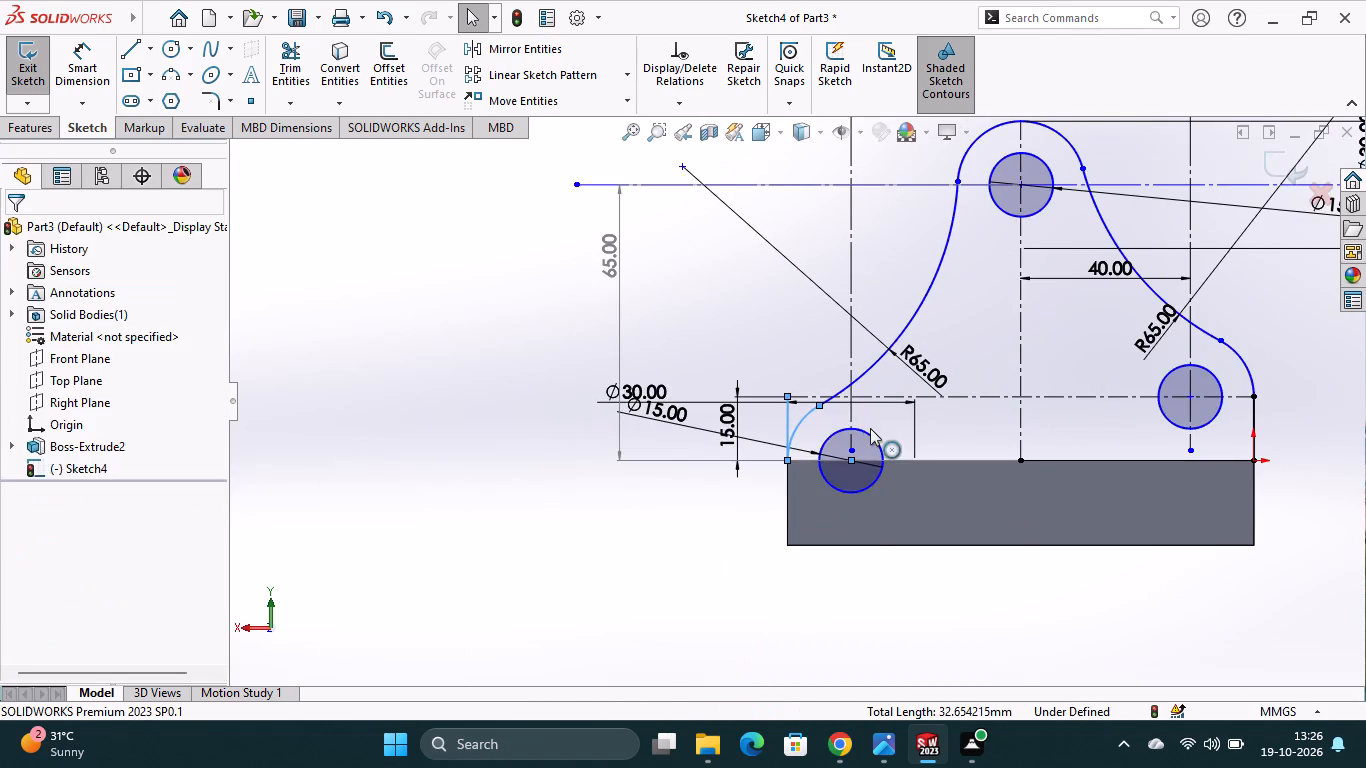
Delete the profile's left vertical line below the lower-left outer arc.
scroll(795, 403, down, 5)
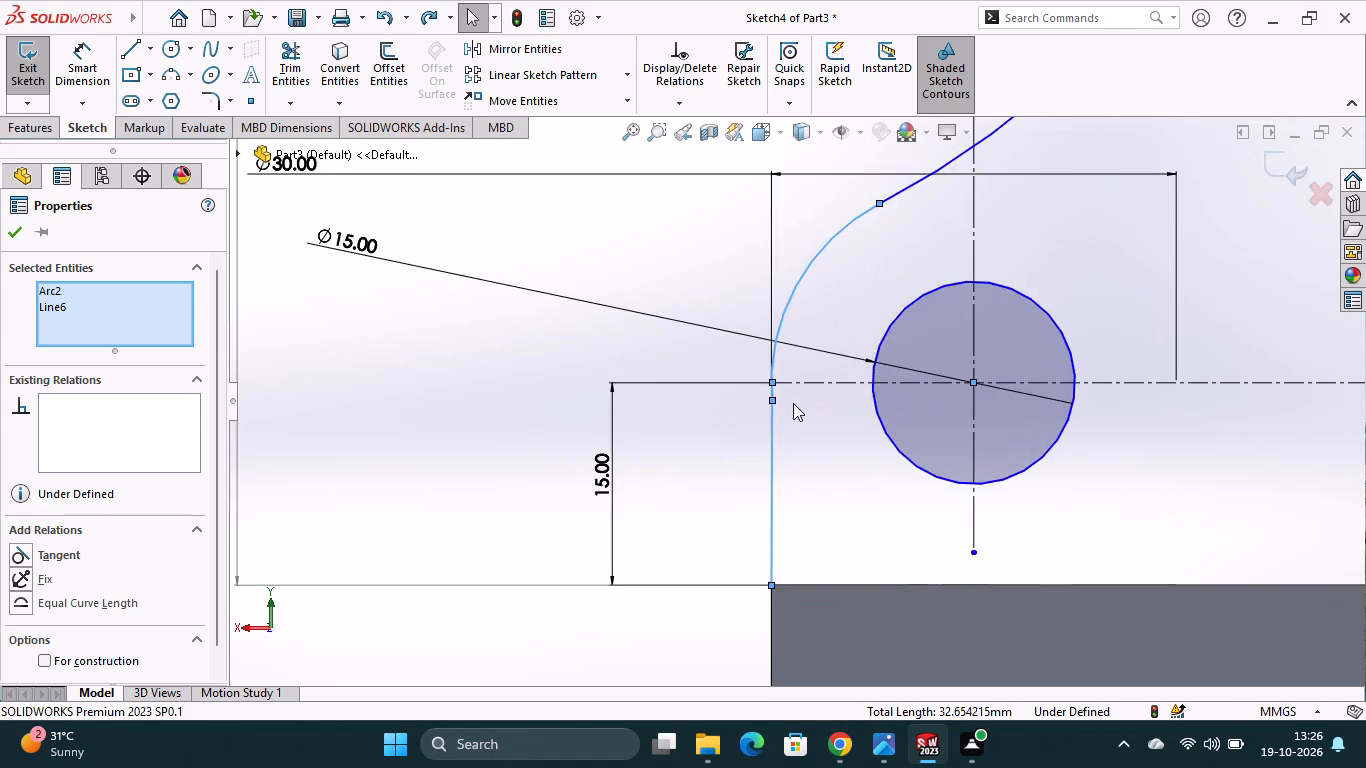
scroll(793, 403, down, 4)
right_click(742, 370)
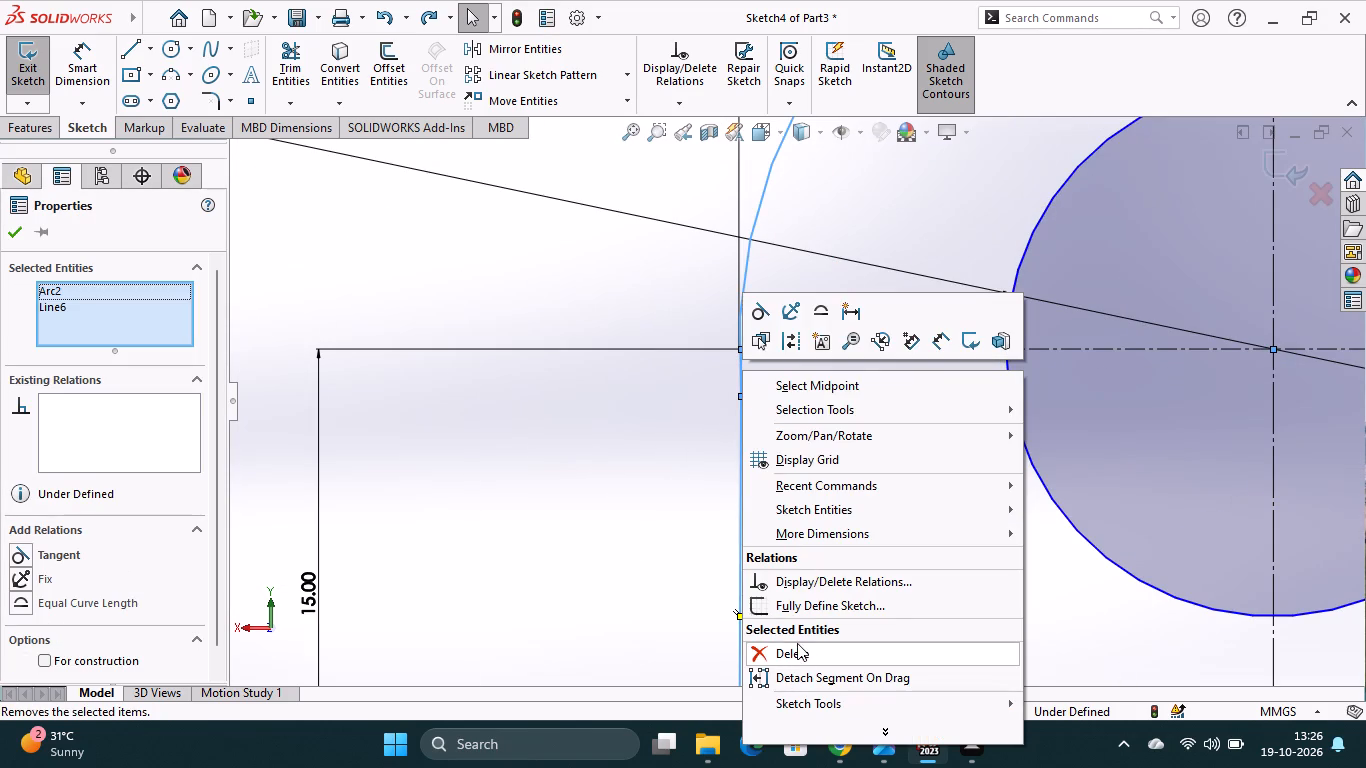
click(636, 567)
right_click(740, 537)
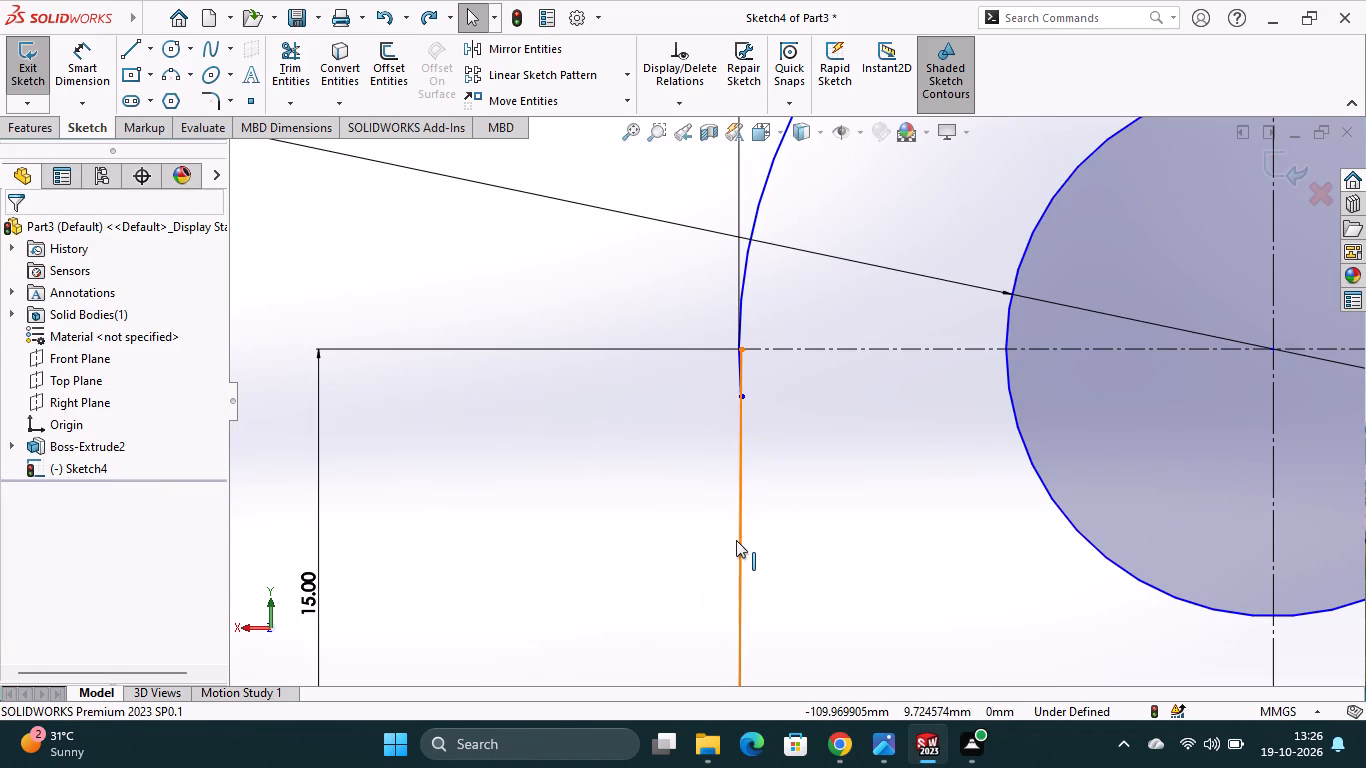
click(781, 677)
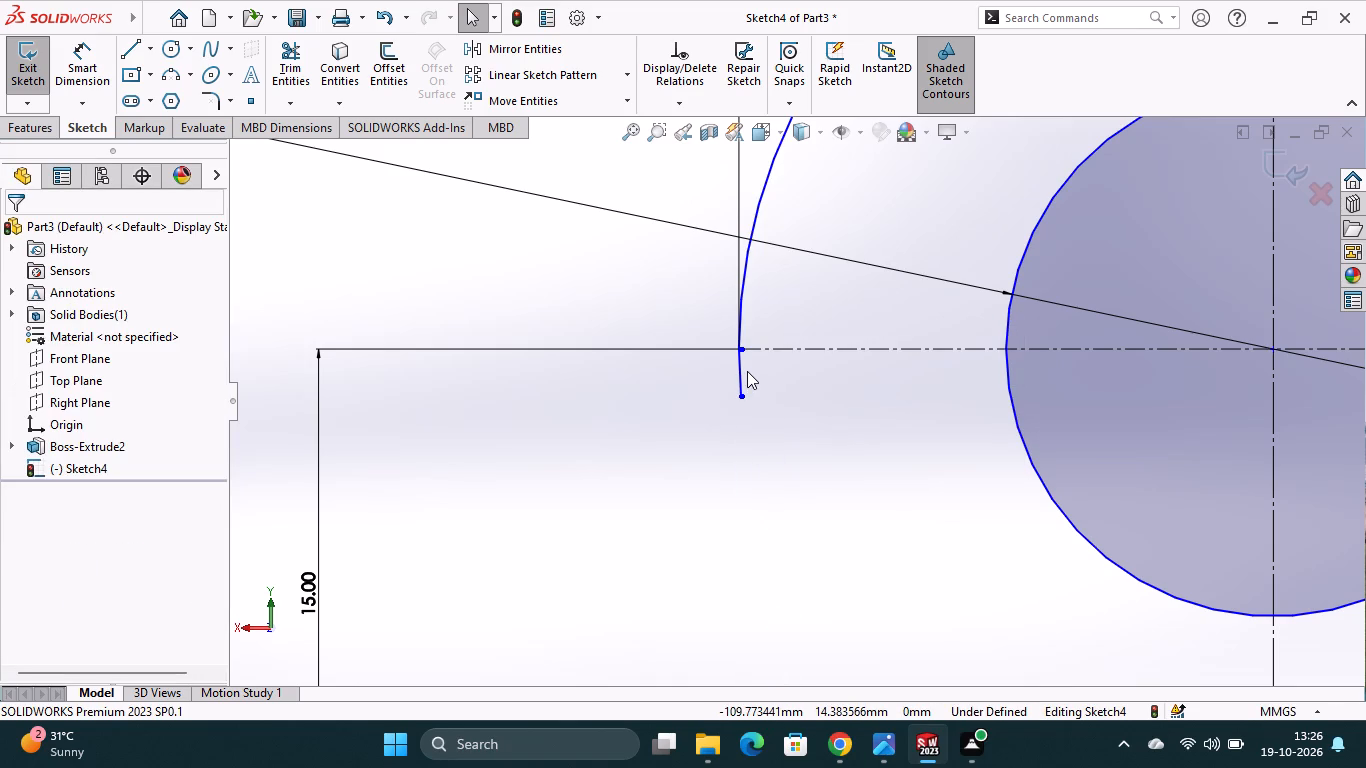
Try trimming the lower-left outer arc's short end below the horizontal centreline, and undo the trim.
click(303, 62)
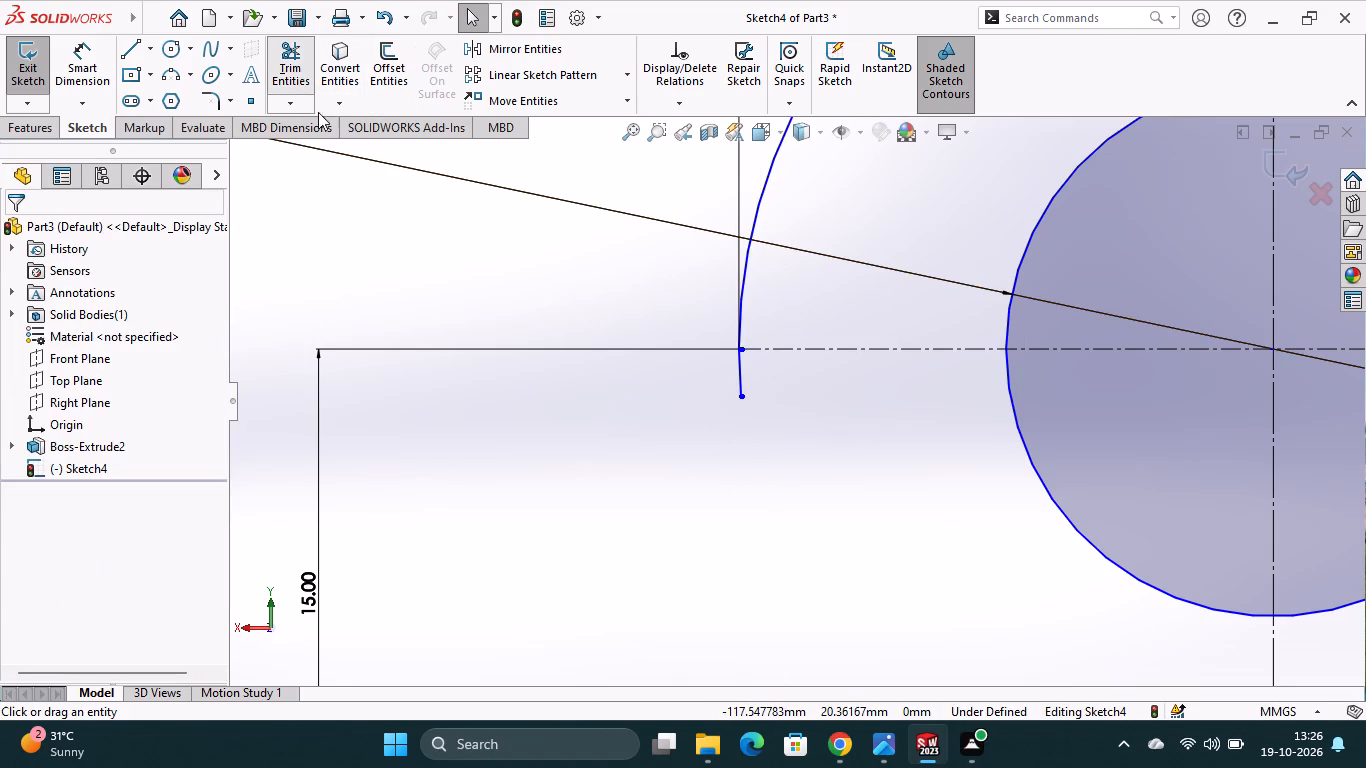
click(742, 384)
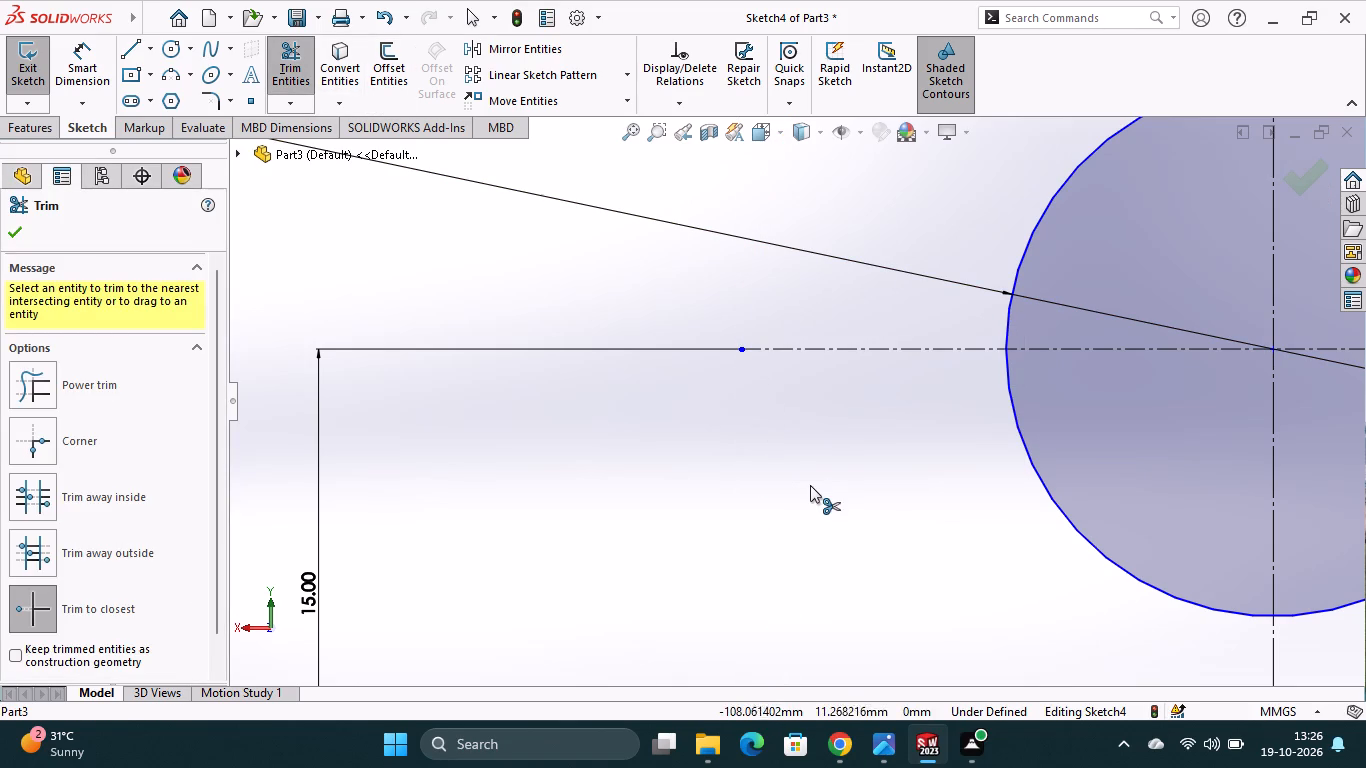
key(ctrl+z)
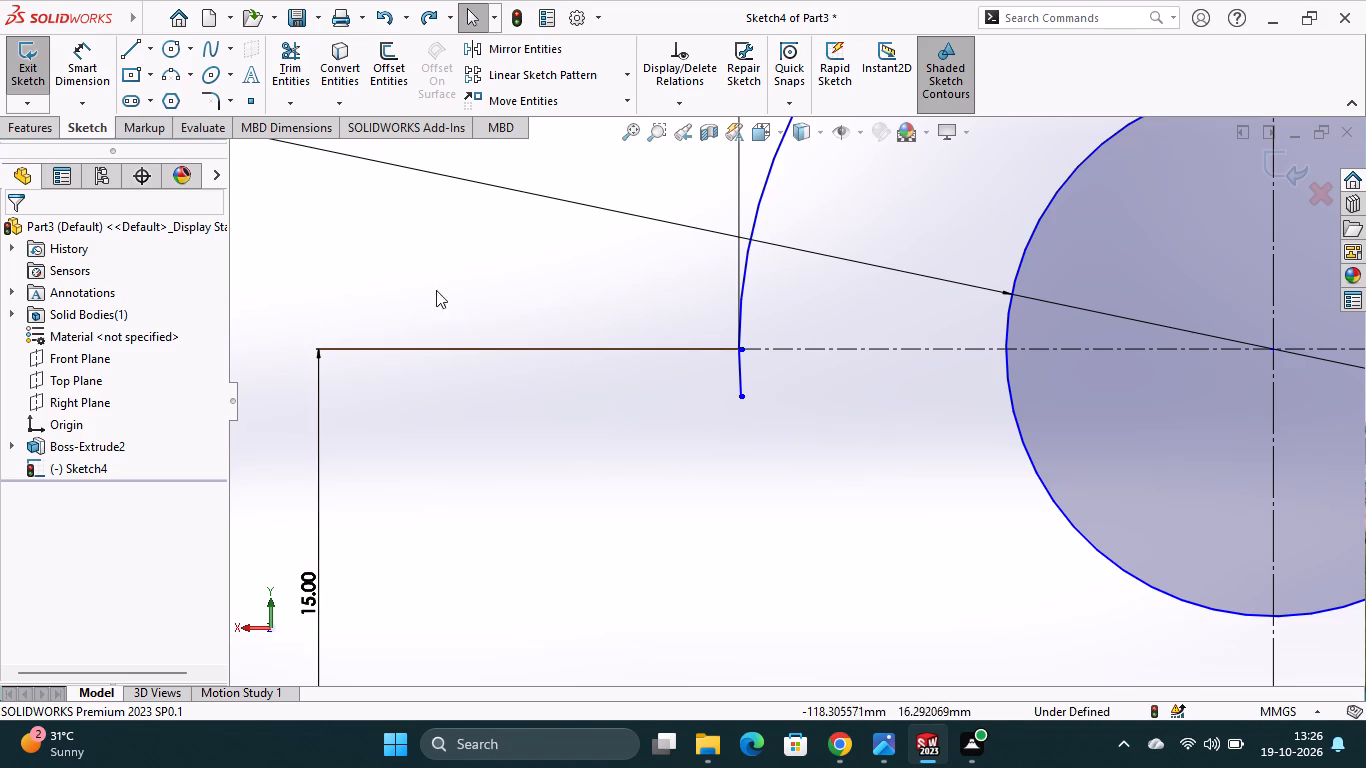
Draw a vertical line from the block's upper-left corner up to the left end of the lower holes' horizontal centreline.
click(132, 55)
scroll(860, 556, up, 3)
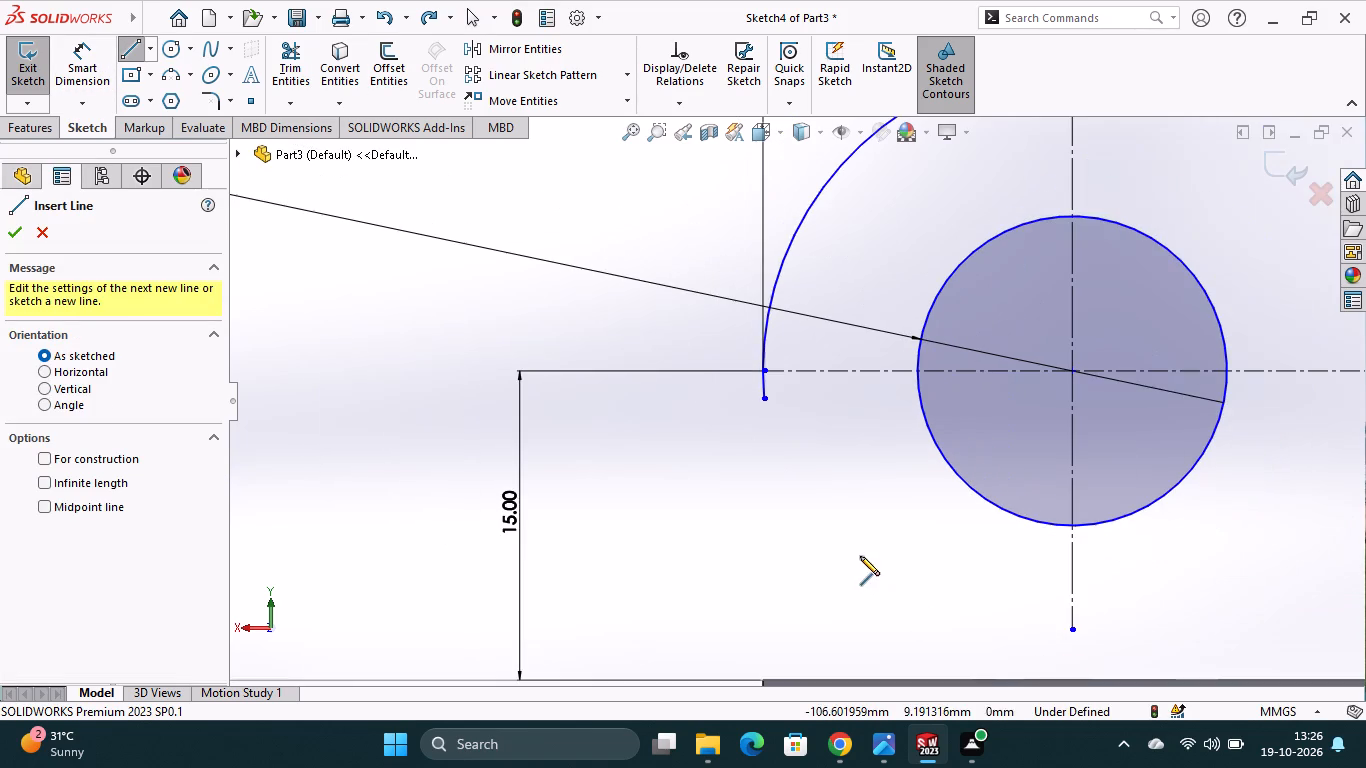
scroll(787, 624, up, 2)
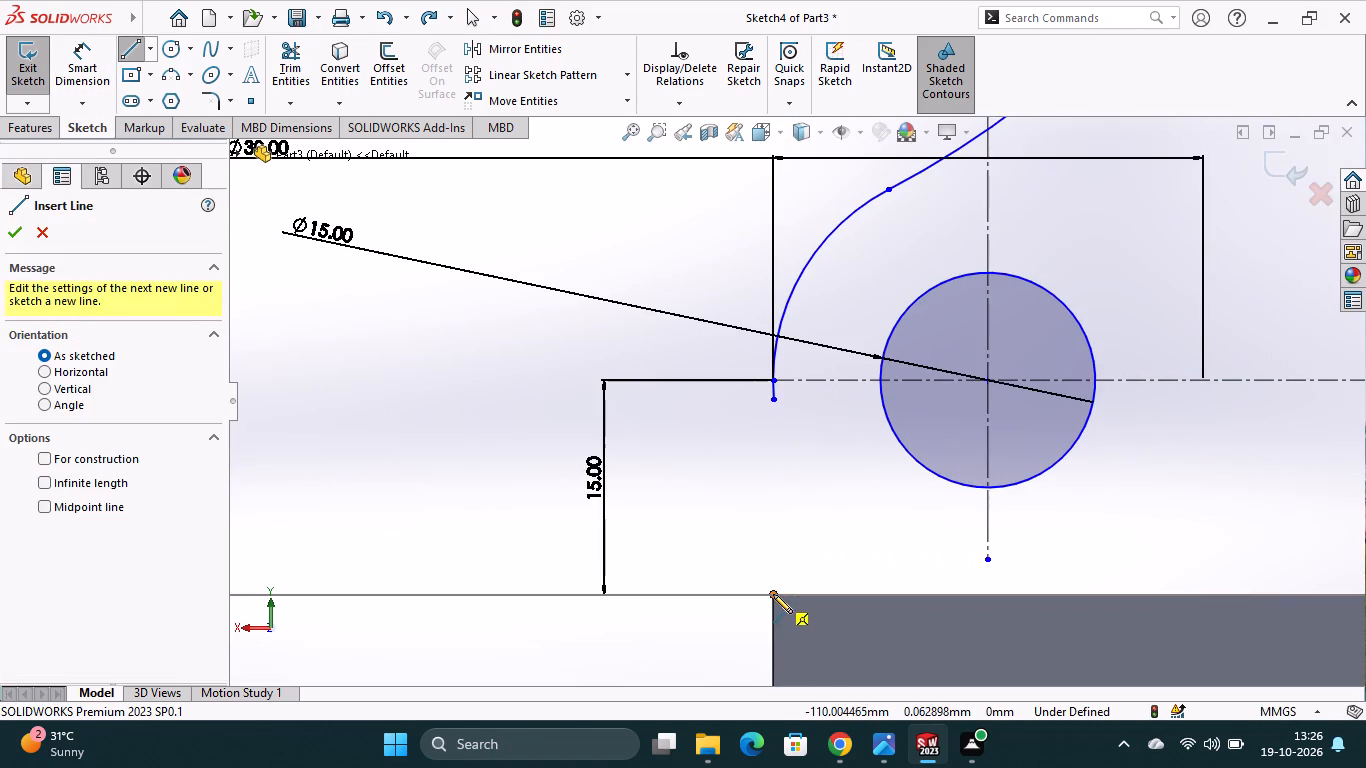
click(772, 594)
click(772, 382)
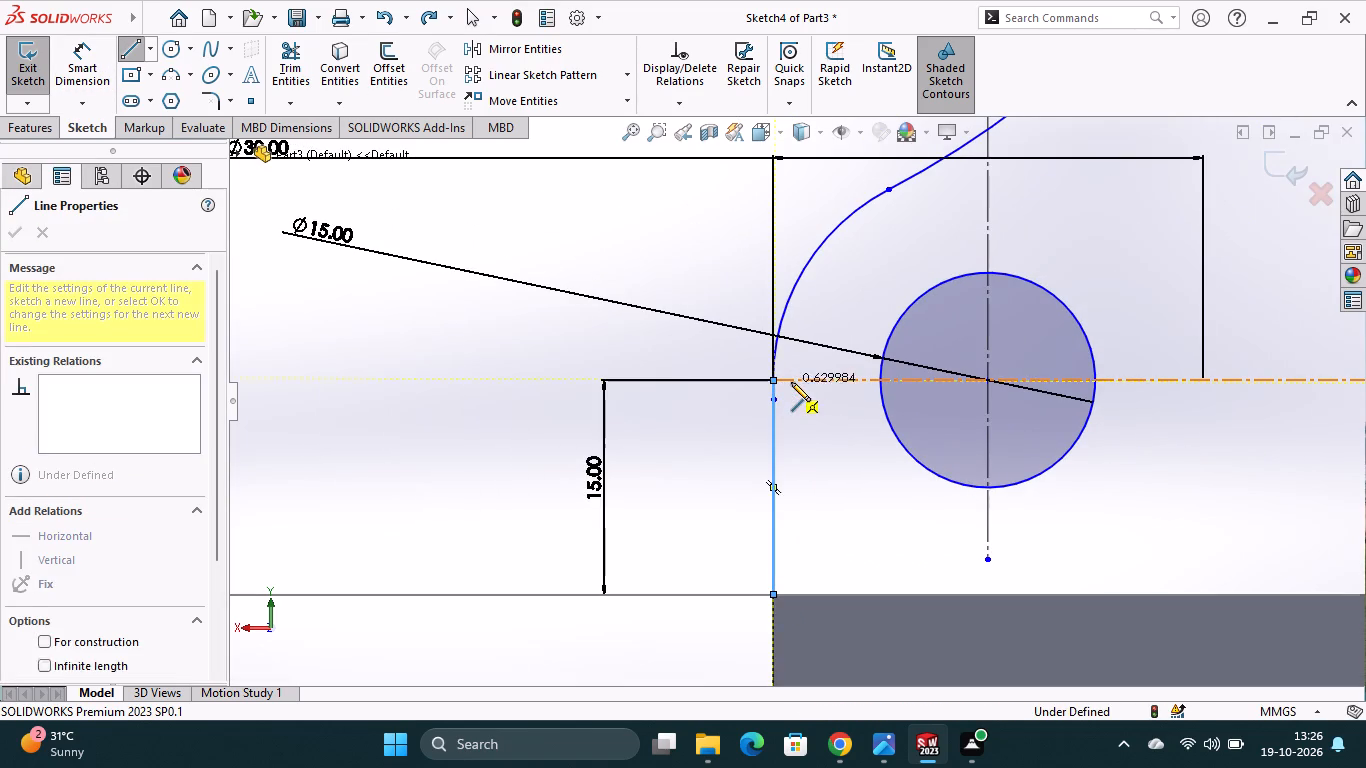
key(Escape)
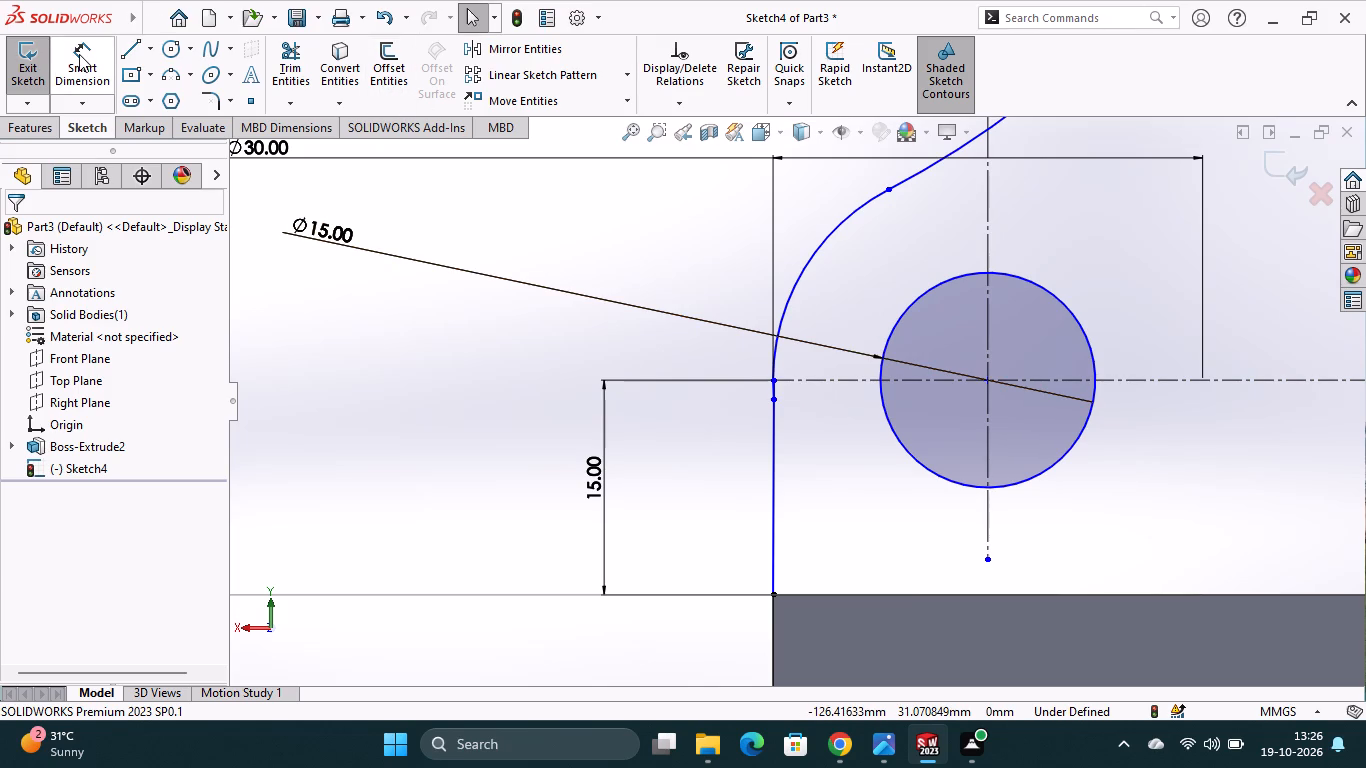
Trim the short piece of the left vertical line that overlaps the lower end of the lower-left outer arc.
click(153, 53)
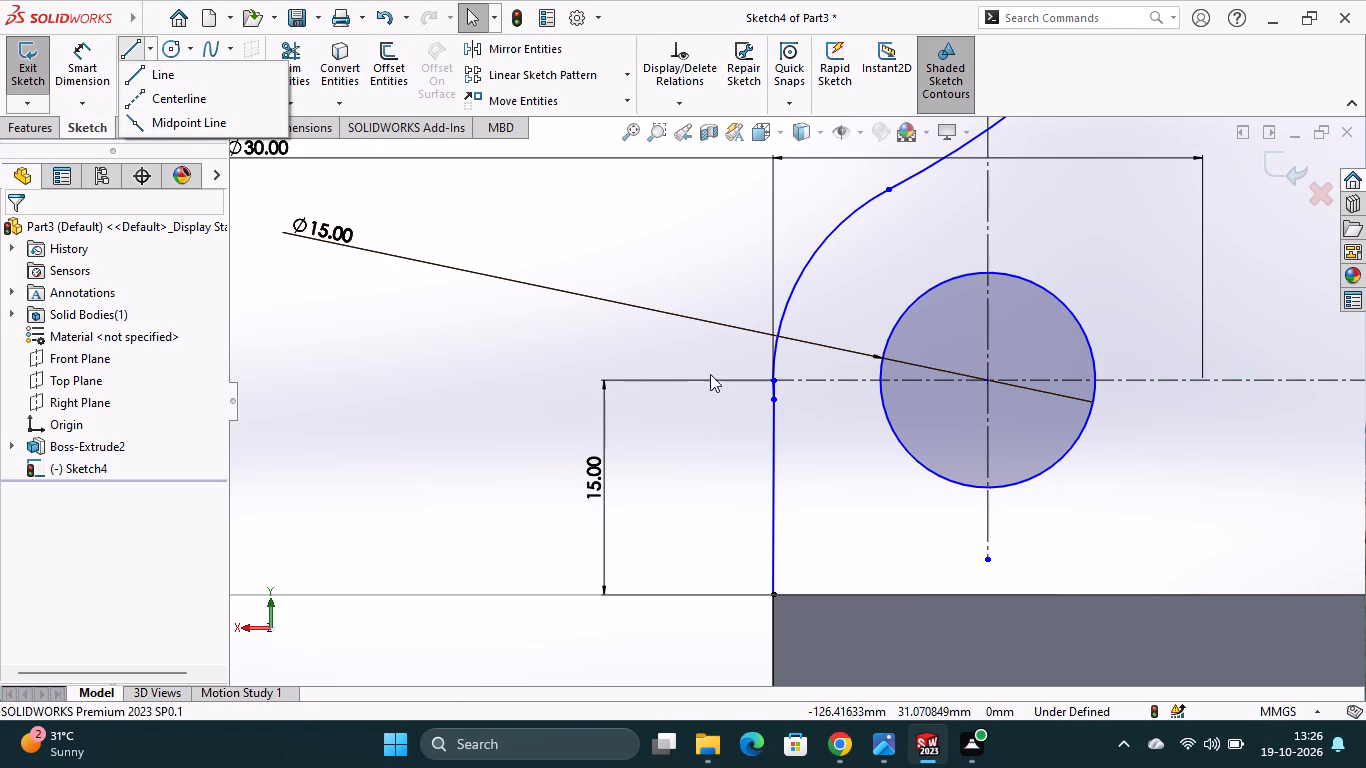
click(296, 60)
scroll(707, 394, down, 5)
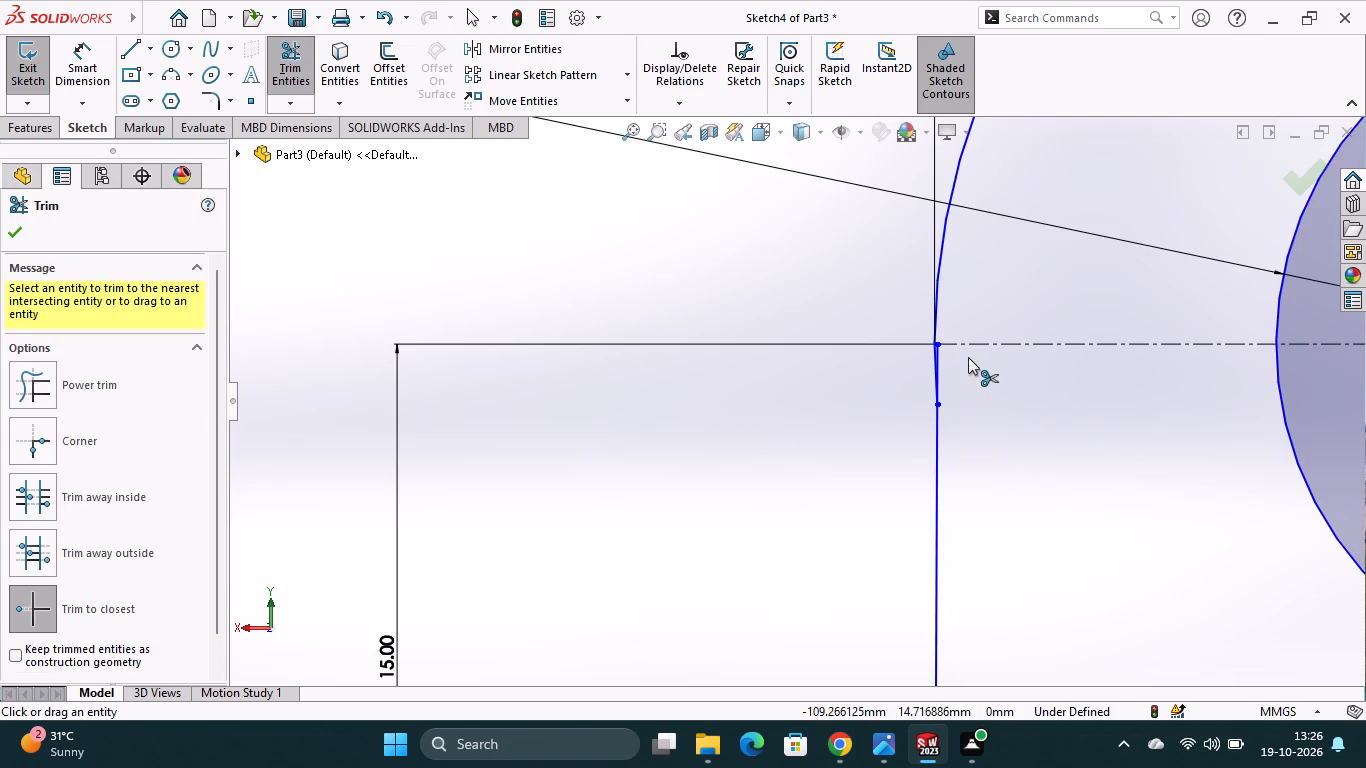
scroll(945, 384, down, 6)
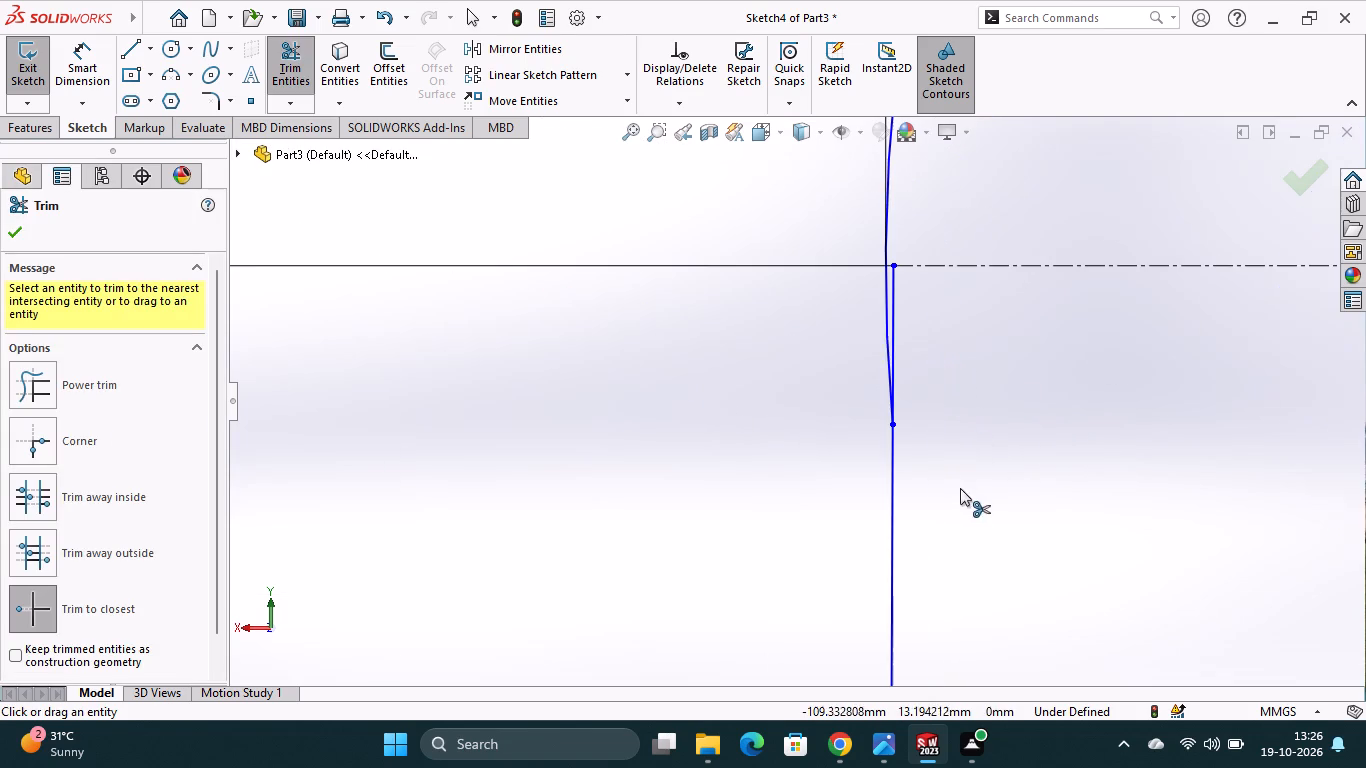
click(886, 330)
scroll(910, 393, up, 4)
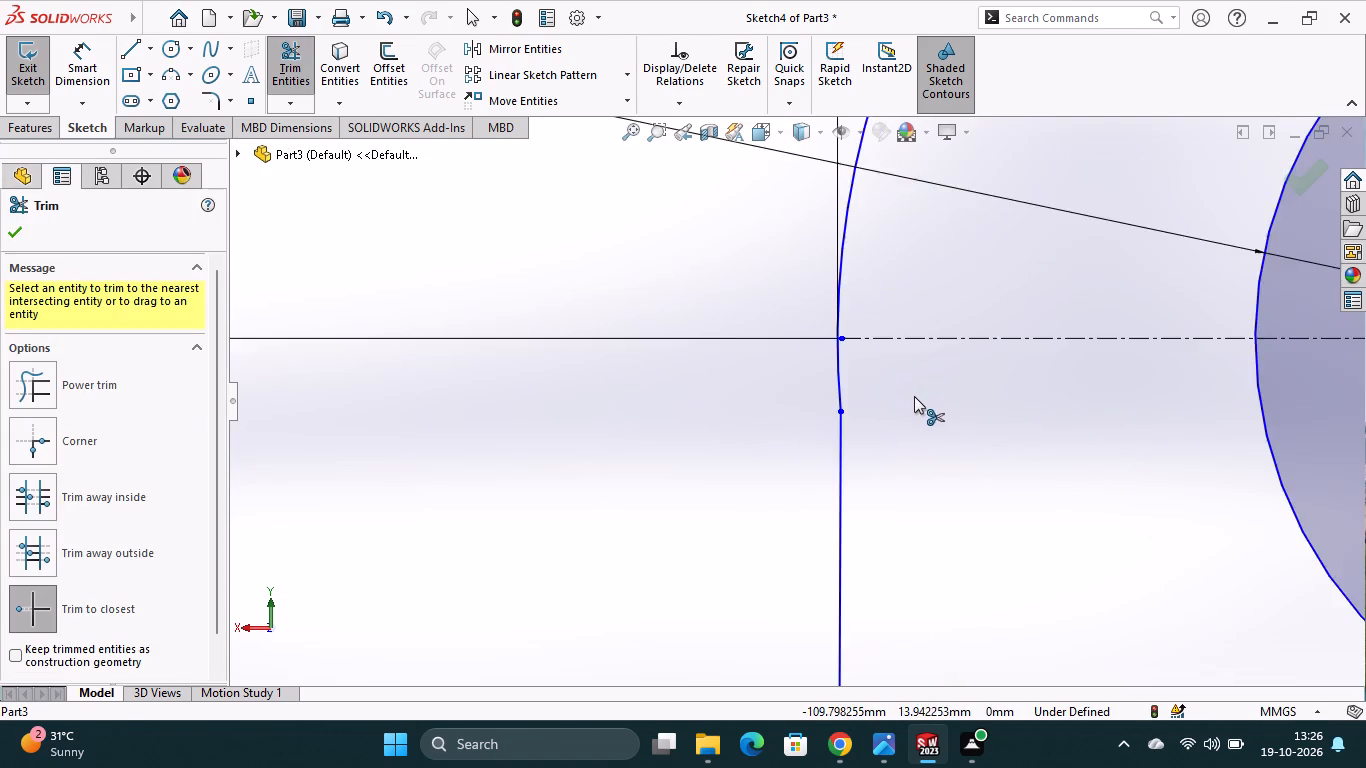
scroll(914, 396, up, 14)
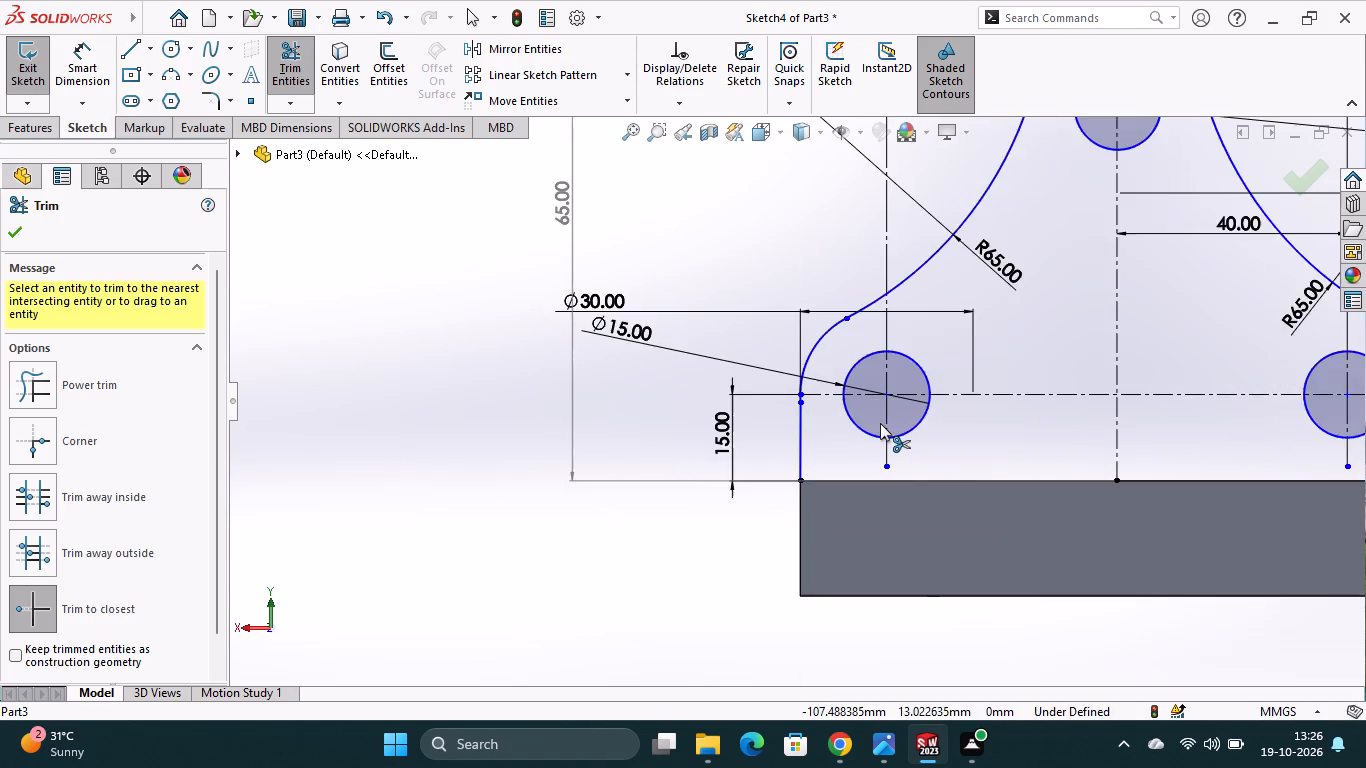
Add a vertical dimension from the block's upper-left corner to the left end of the top outer arc.
scroll(880, 423, up, 1)
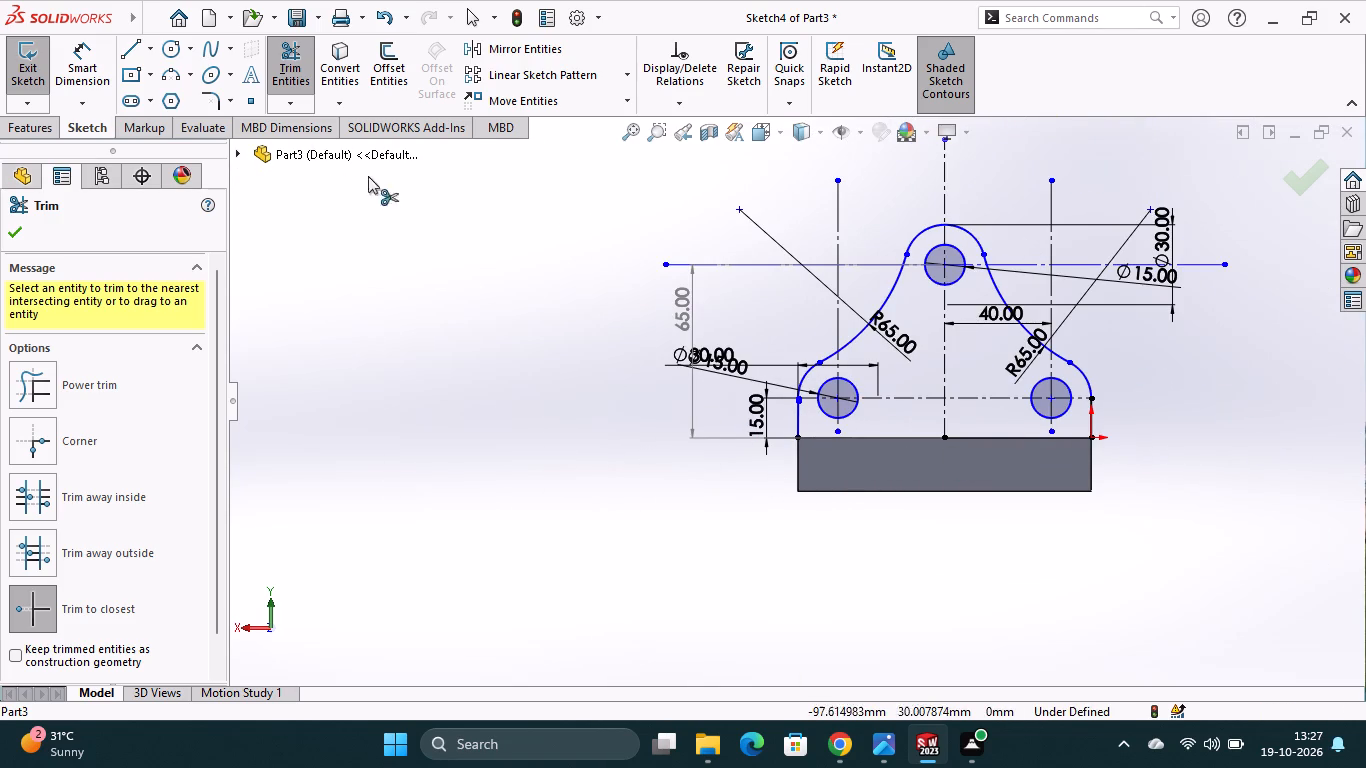
click(21, 232)
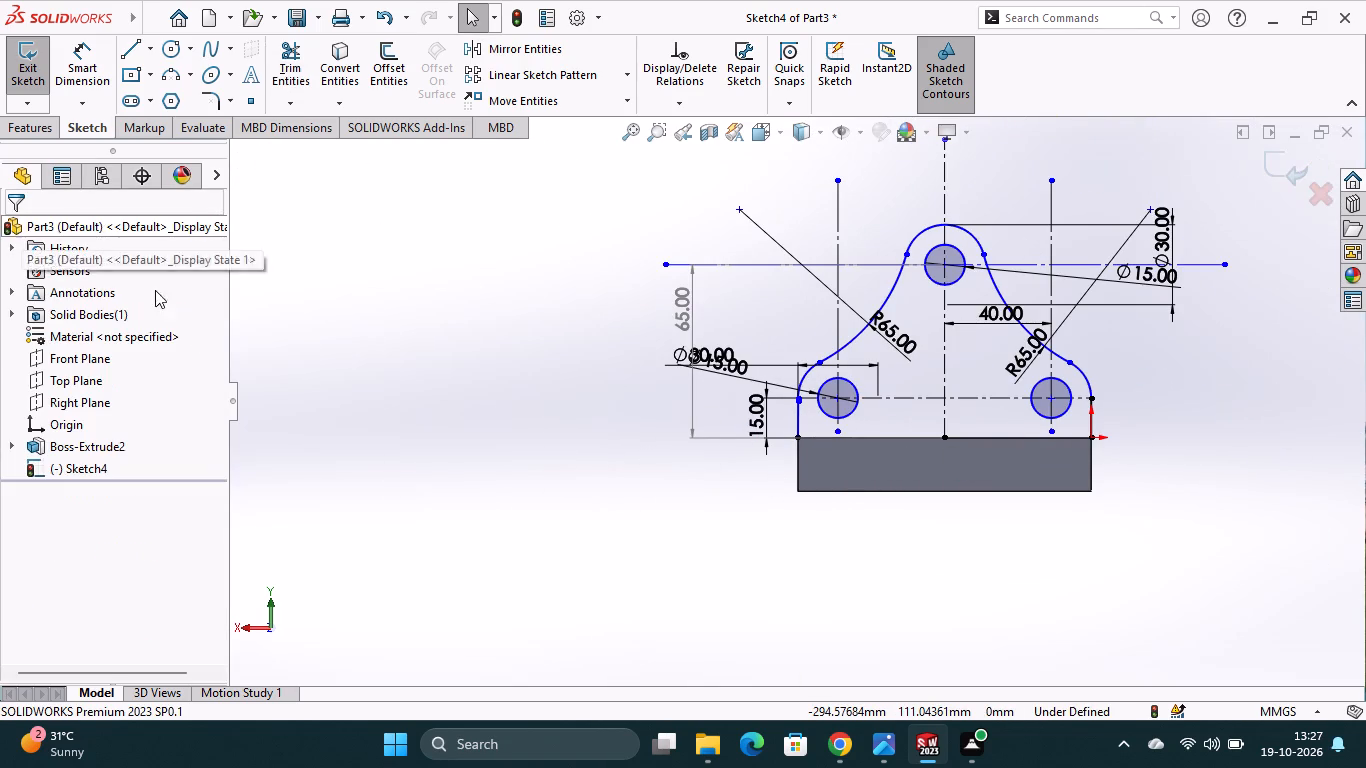
scroll(826, 405, down, 6)
scroll(742, 391, down, 5)
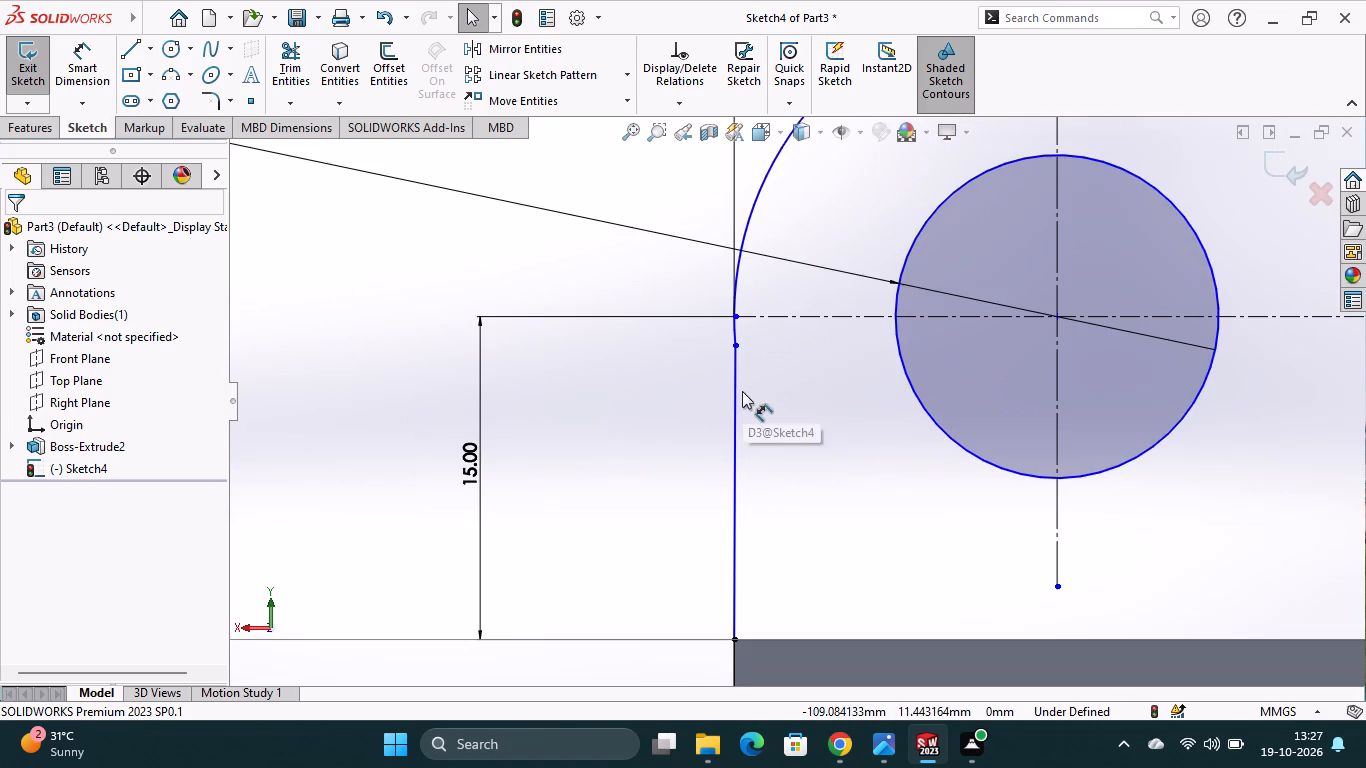
scroll(757, 348, up, 3)
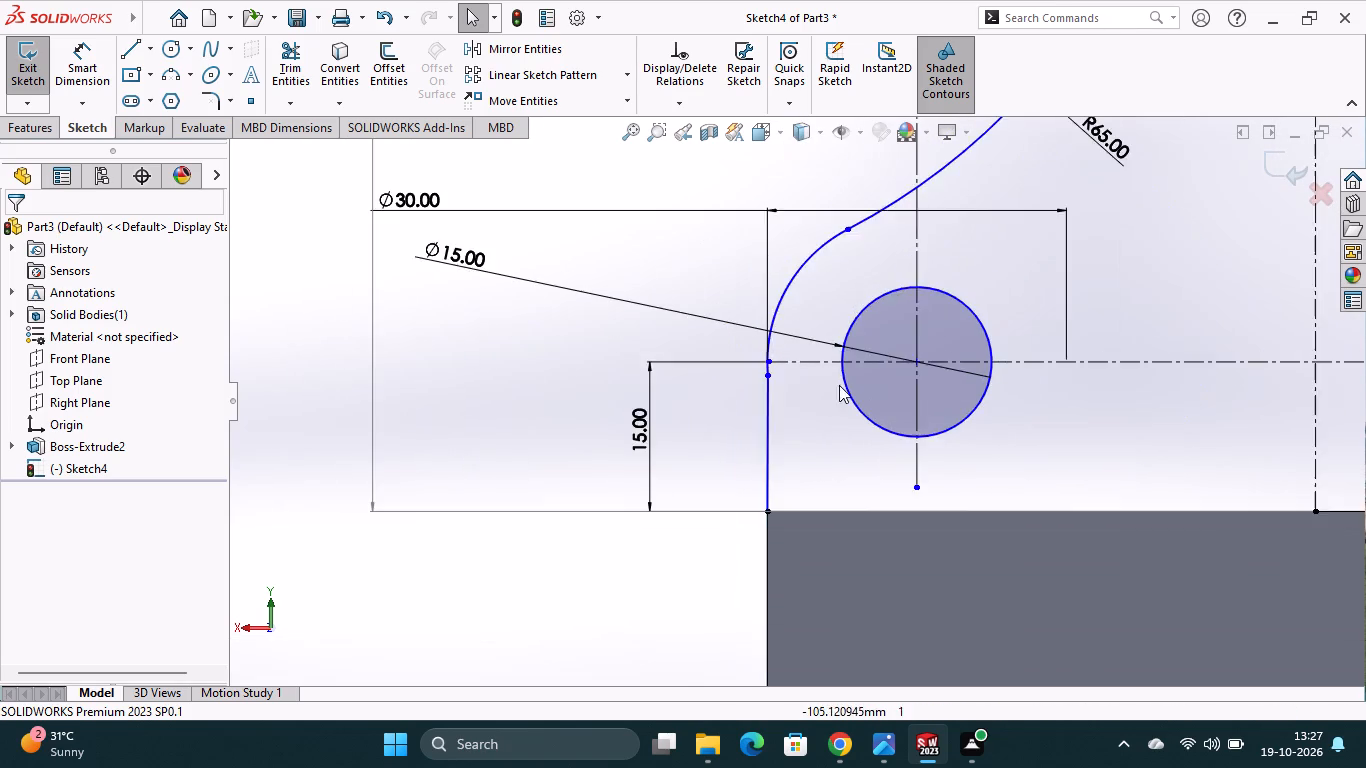
scroll(855, 389, up, 2)
scroll(1010, 407, up, 3)
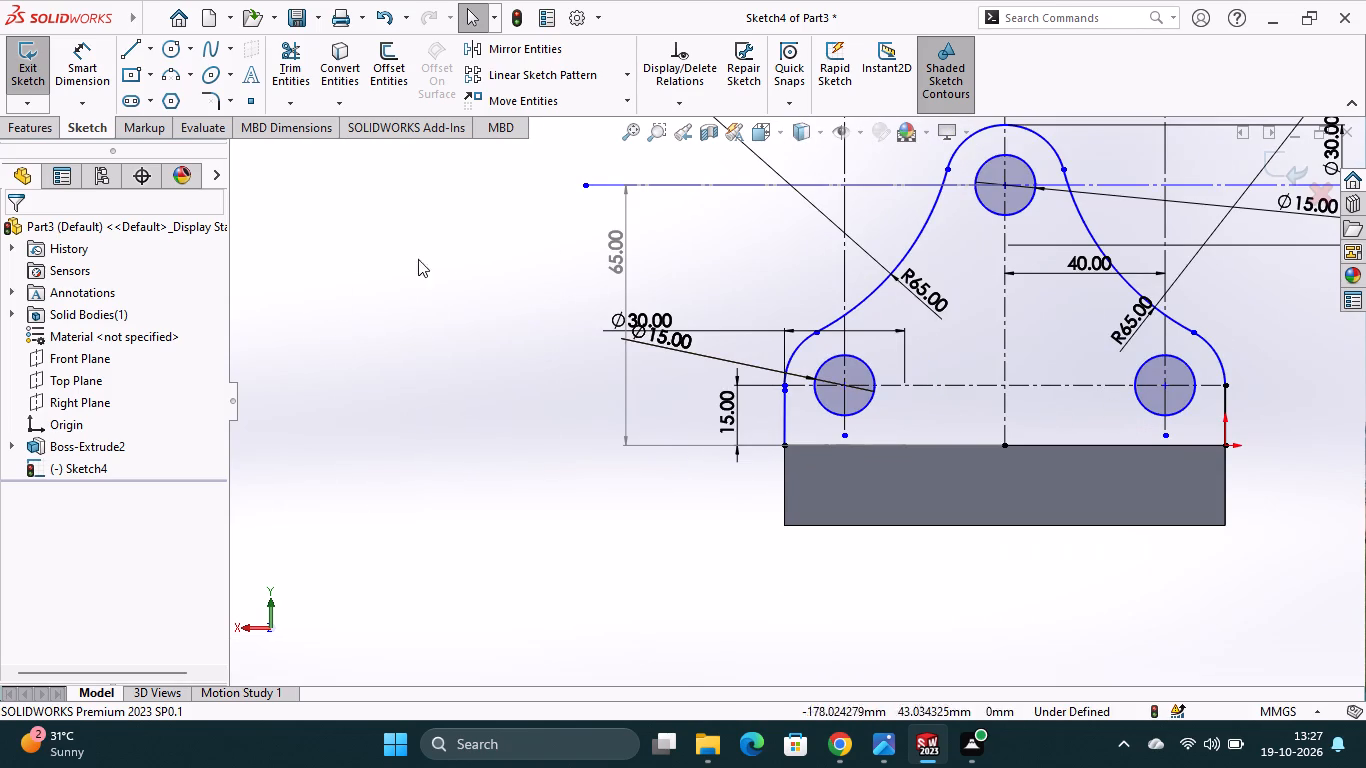
click(88, 65)
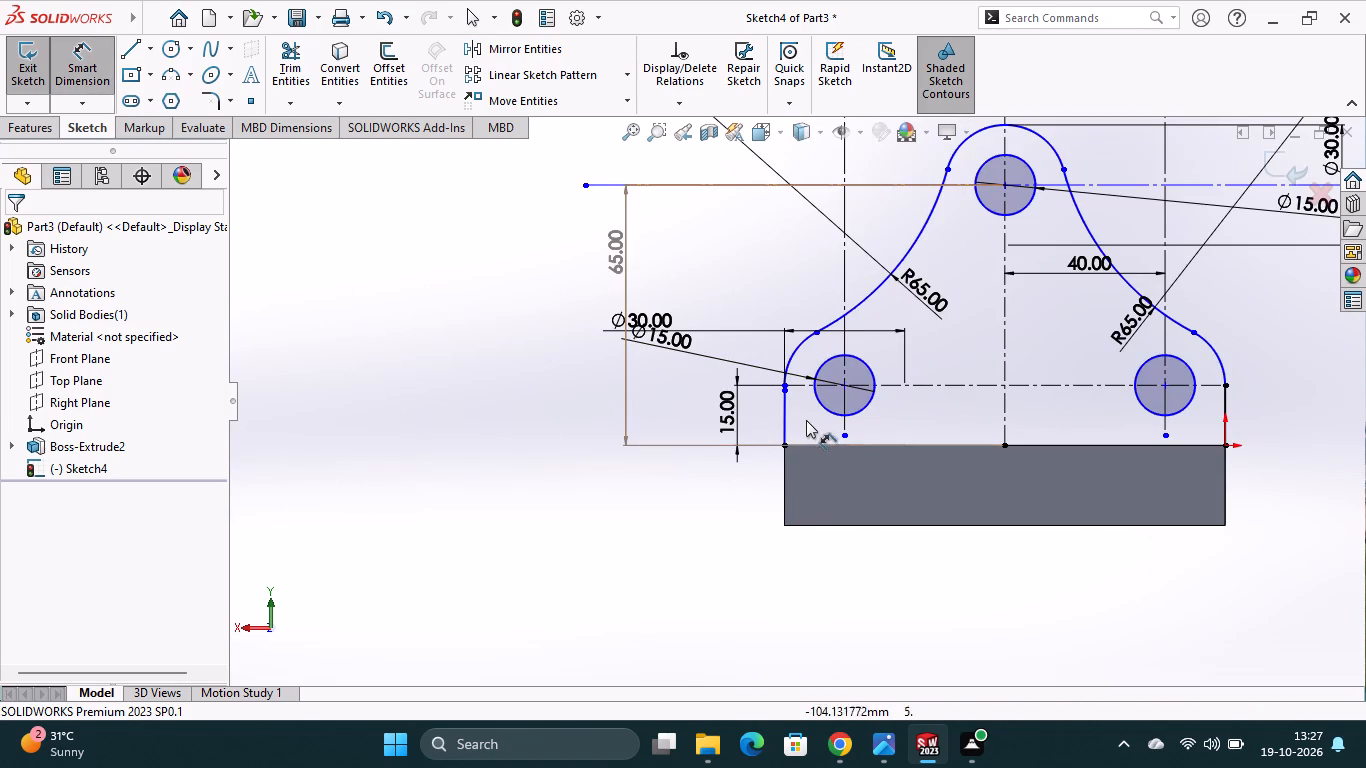
click(786, 447)
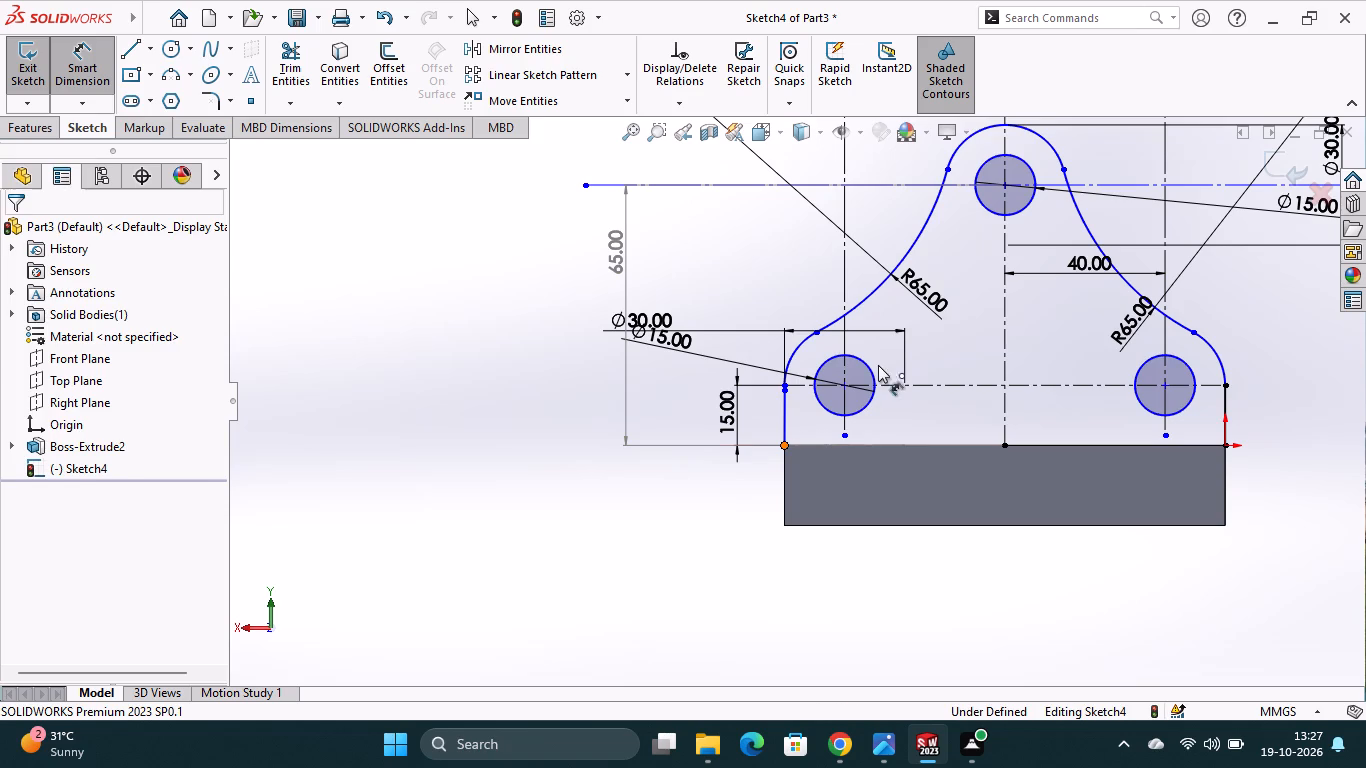
click(945, 169)
click(498, 245)
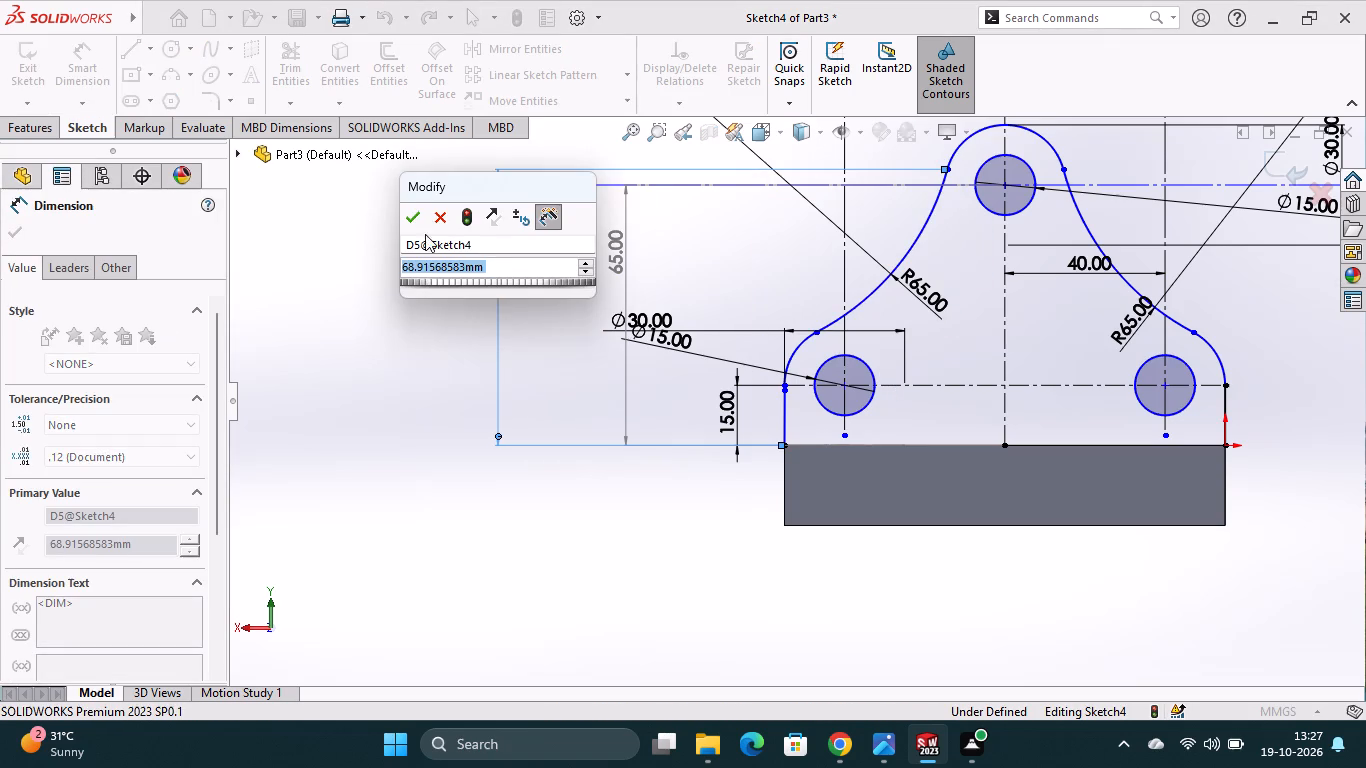
click(413, 221)
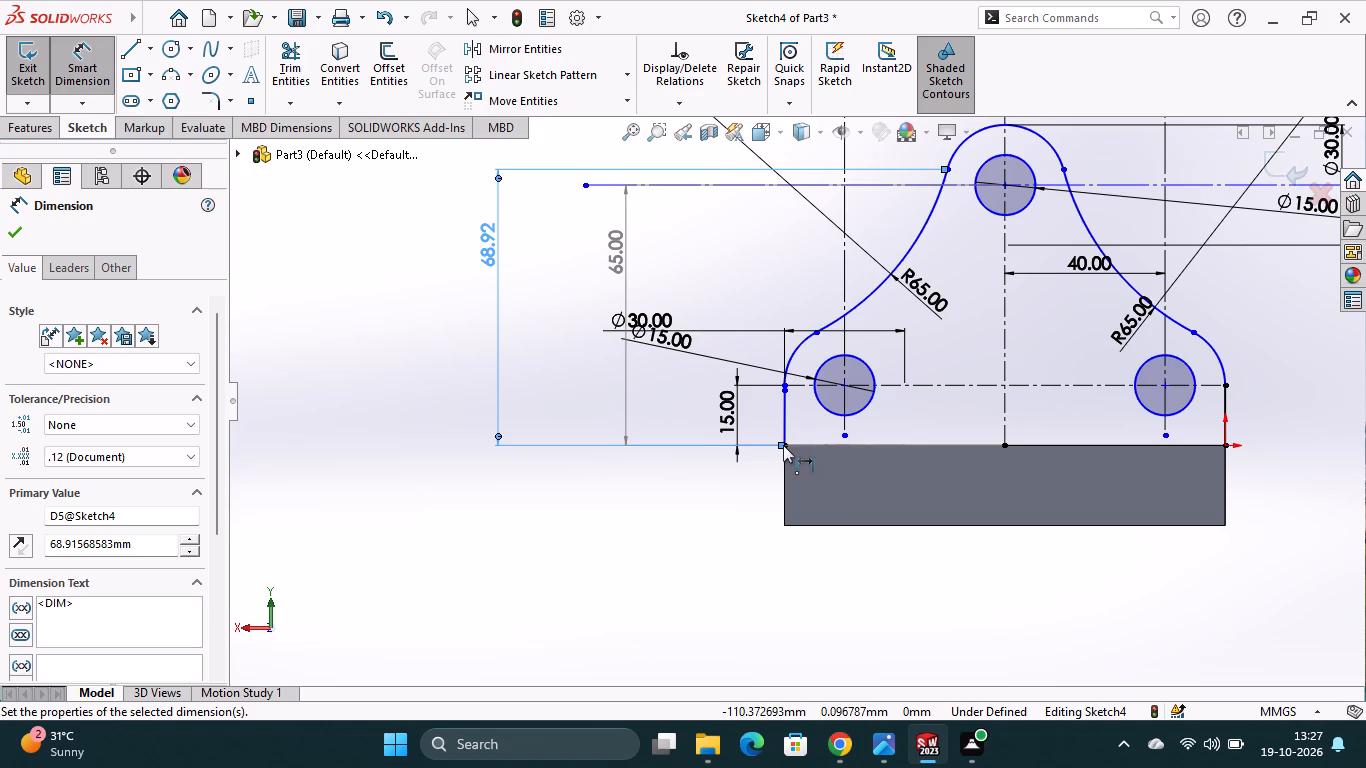
Add a horizontal dimension between the block's upper-left corner and the centre of the top hole.
click(1005, 184)
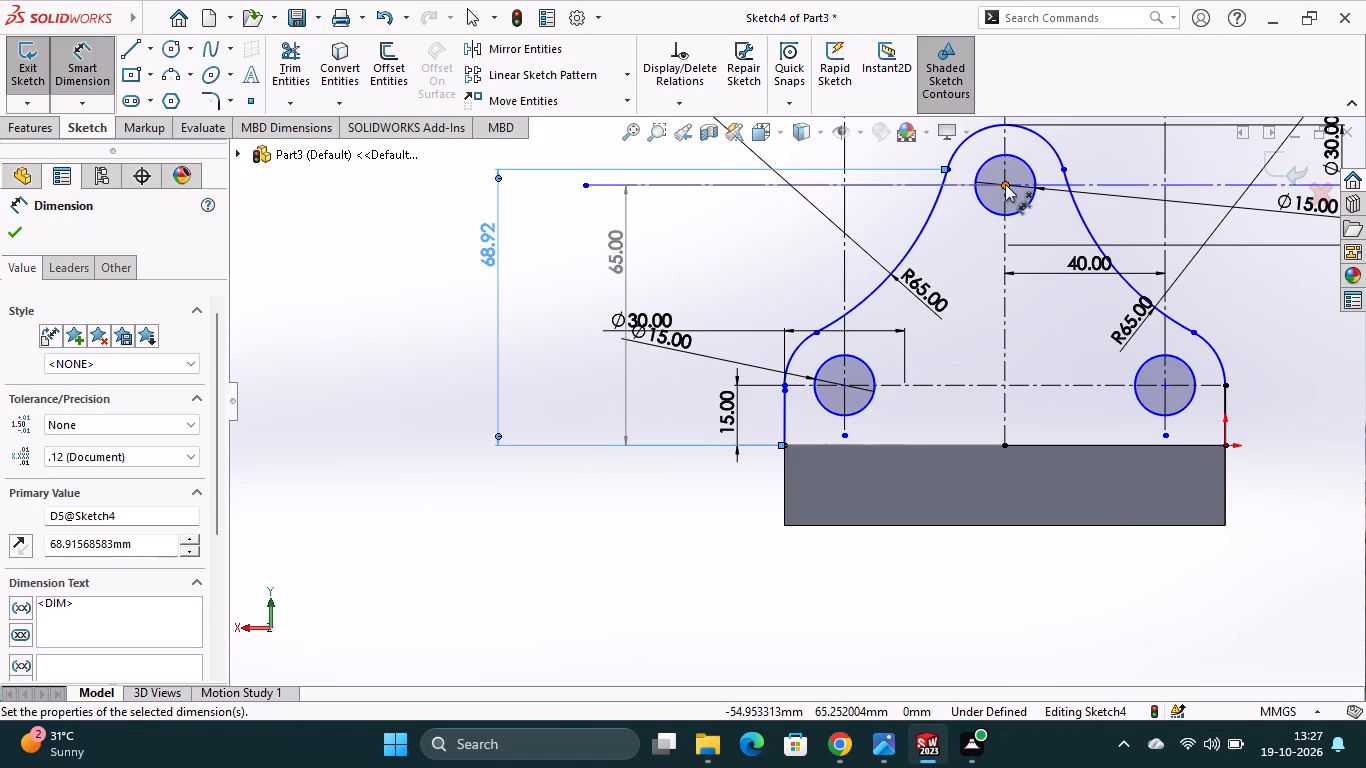
click(784, 447)
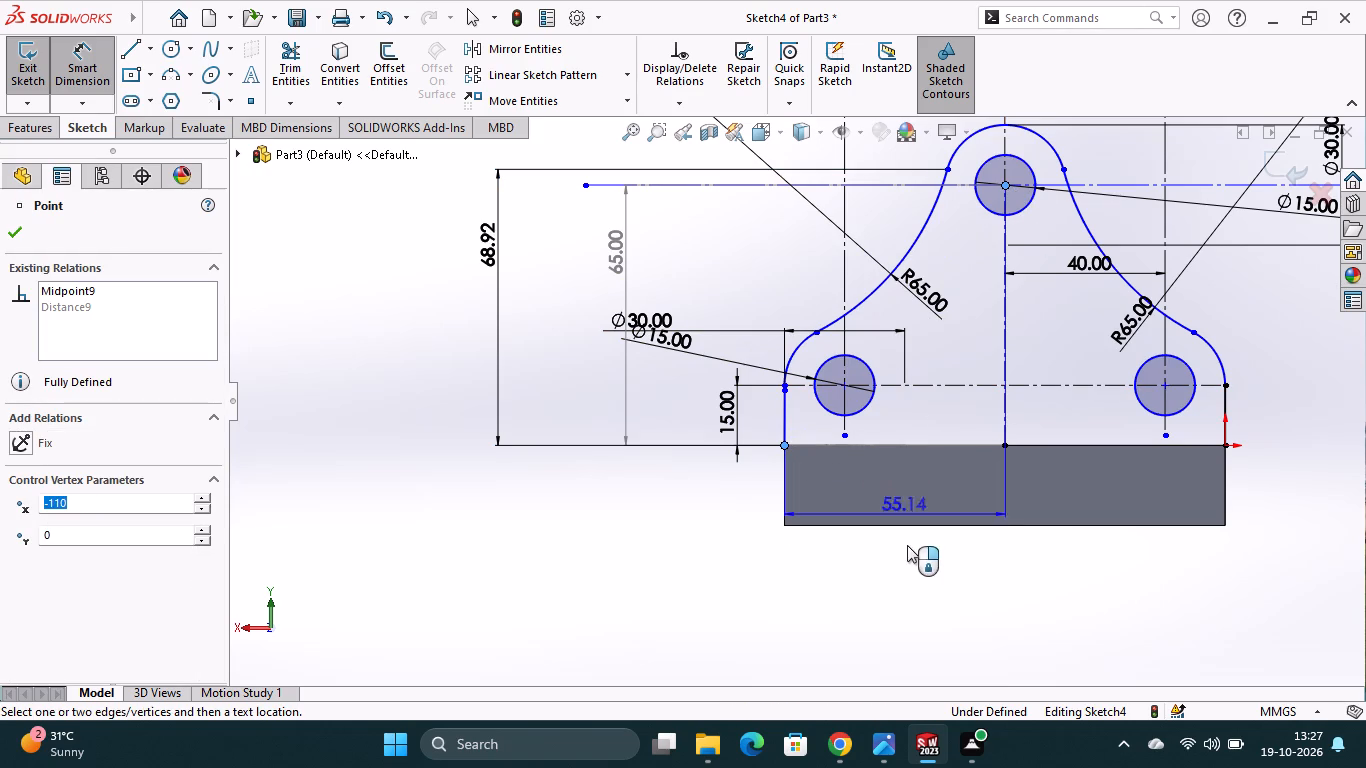
click(896, 603)
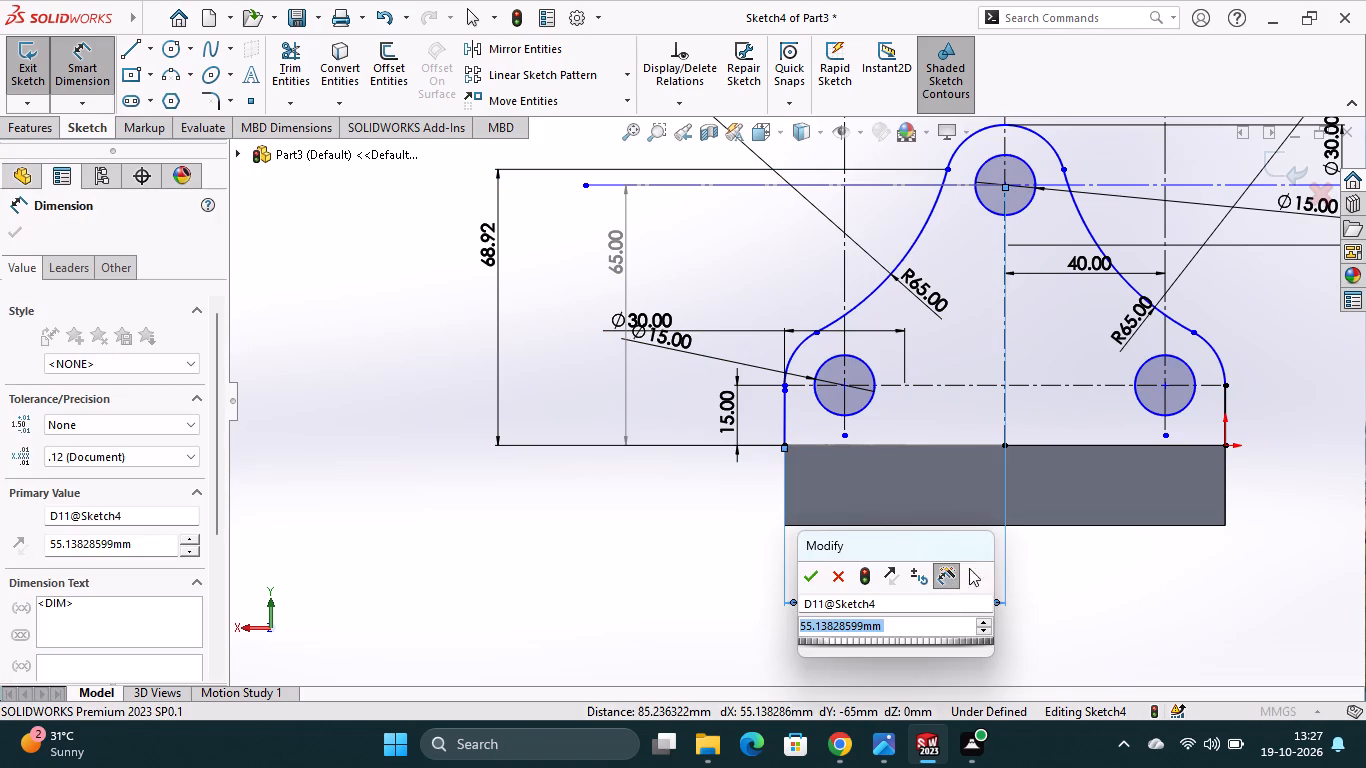
click(817, 581)
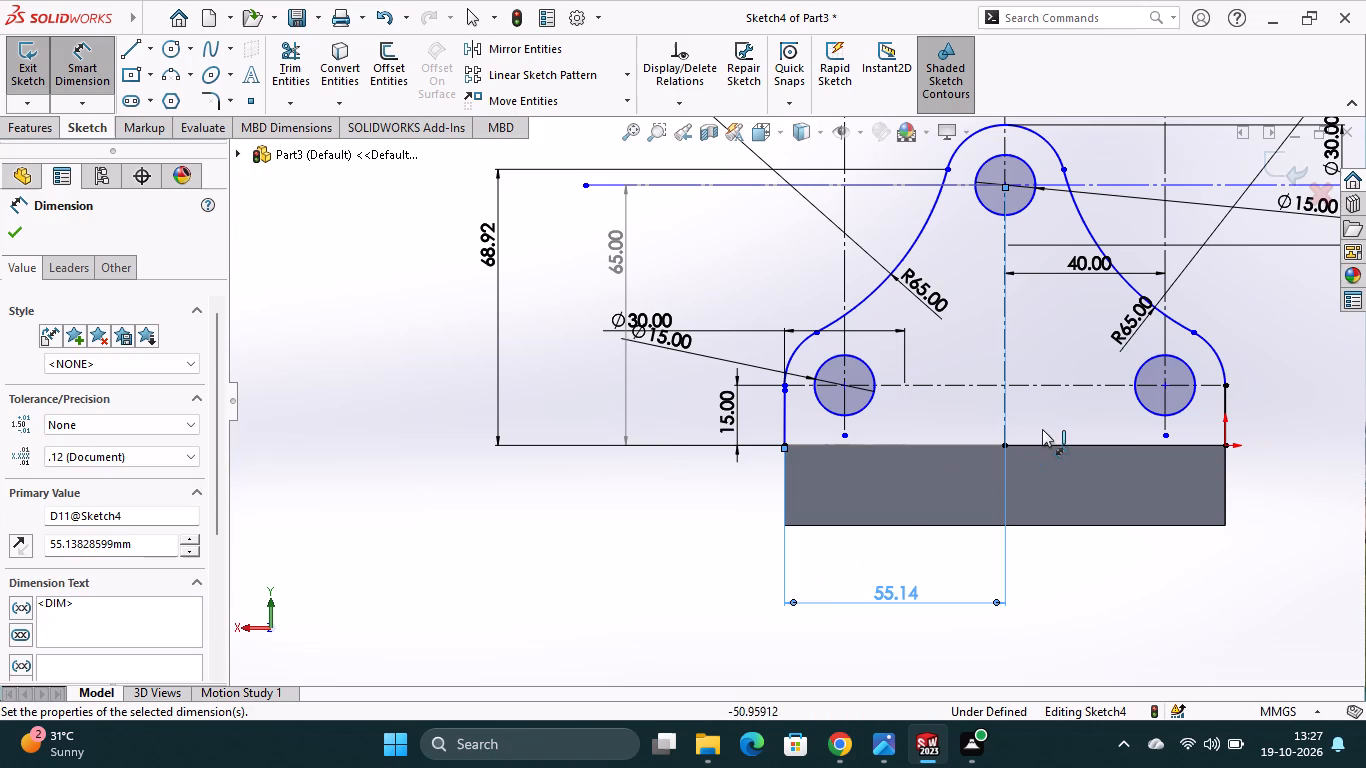
Add a horizontal dimension from the block's upper-left corner to the left end of the top outer arc.
click(786, 442)
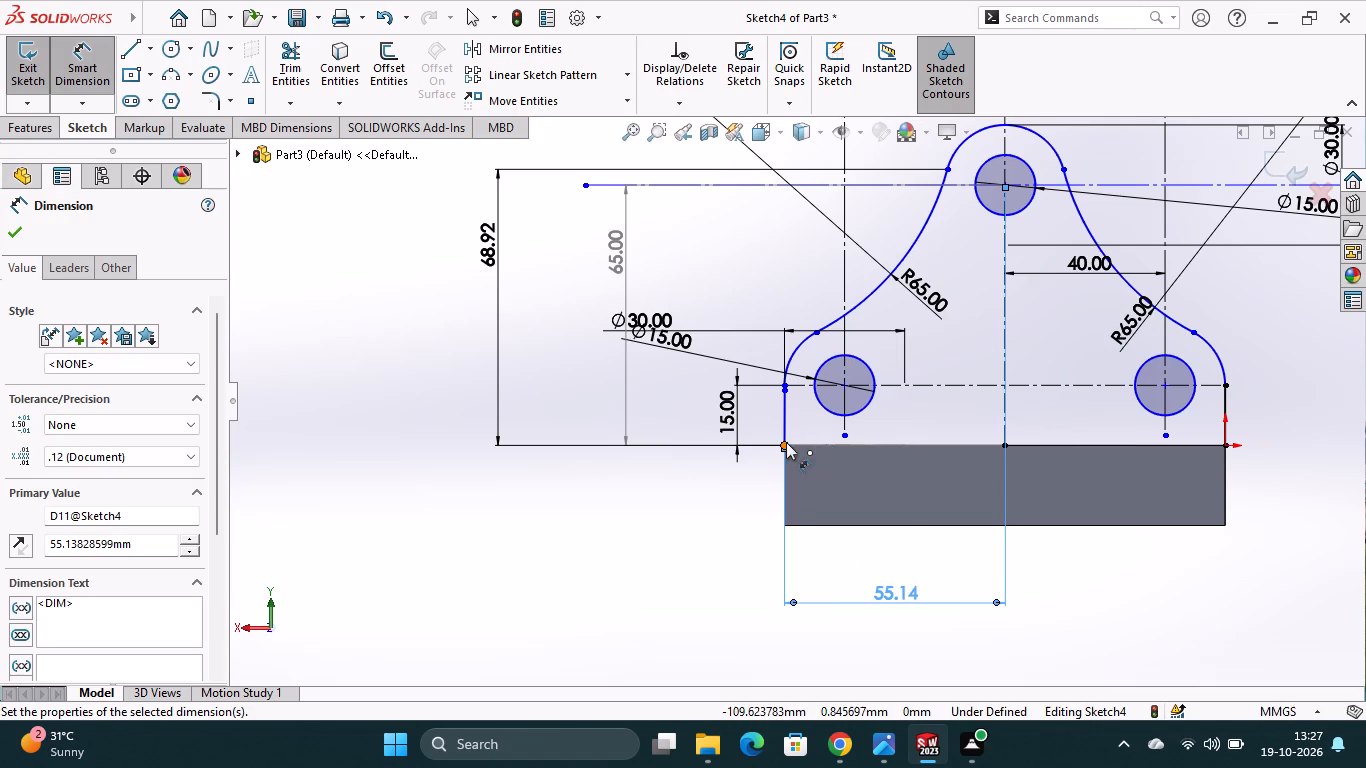
click(948, 171)
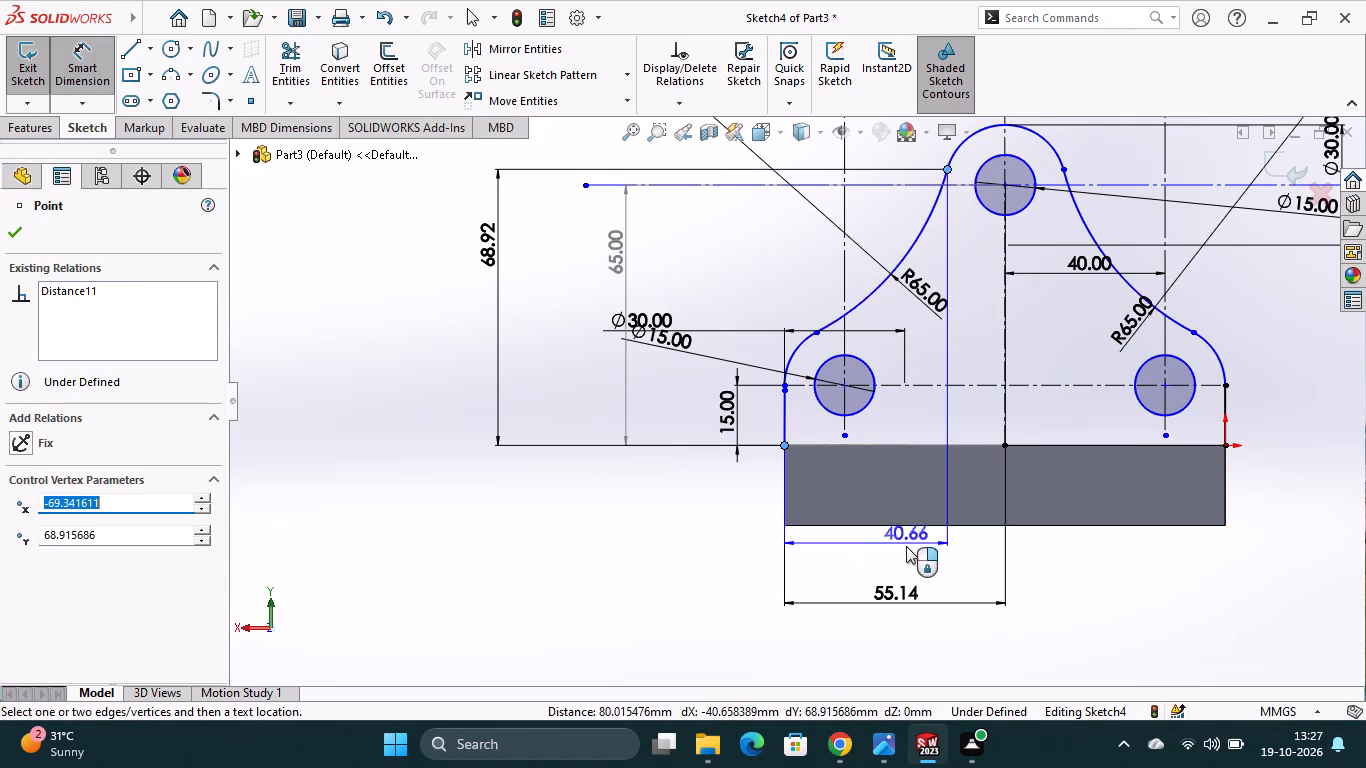
click(909, 554)
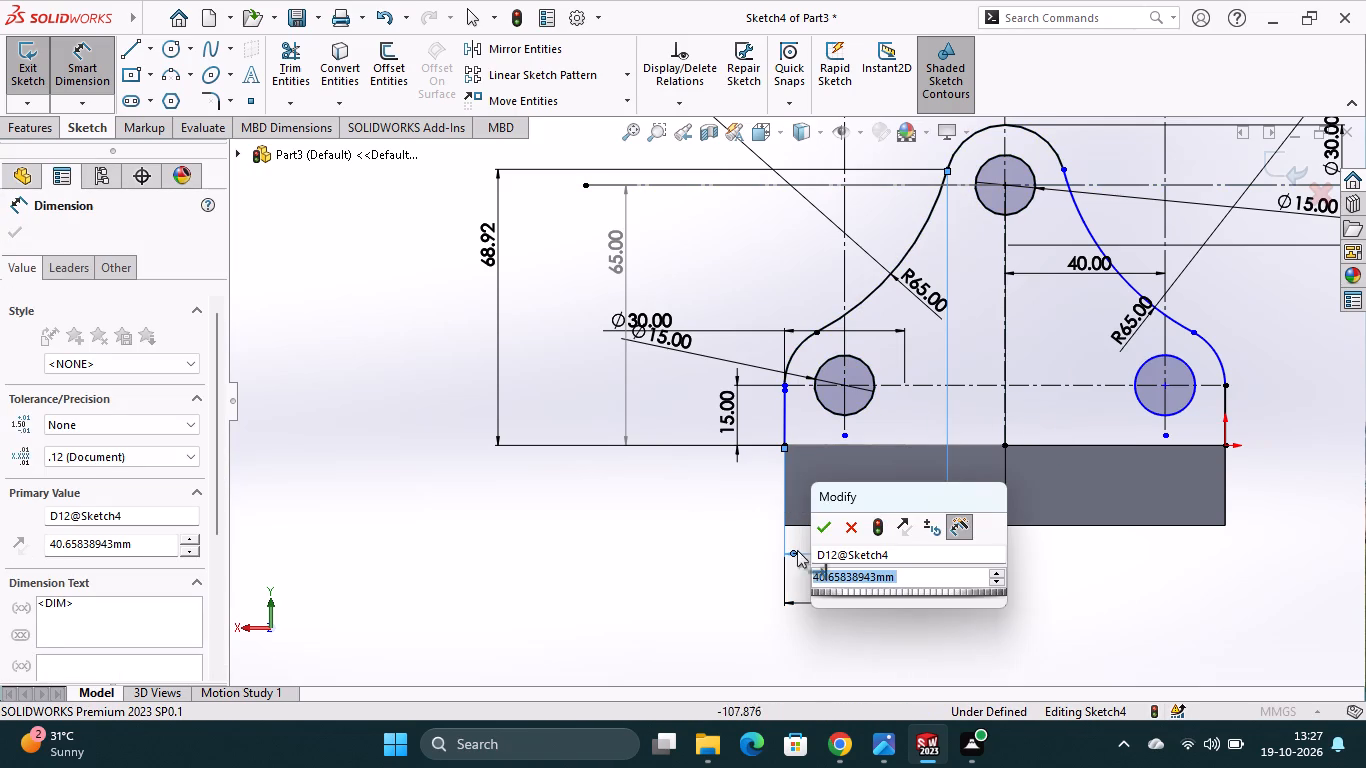
click(824, 529)
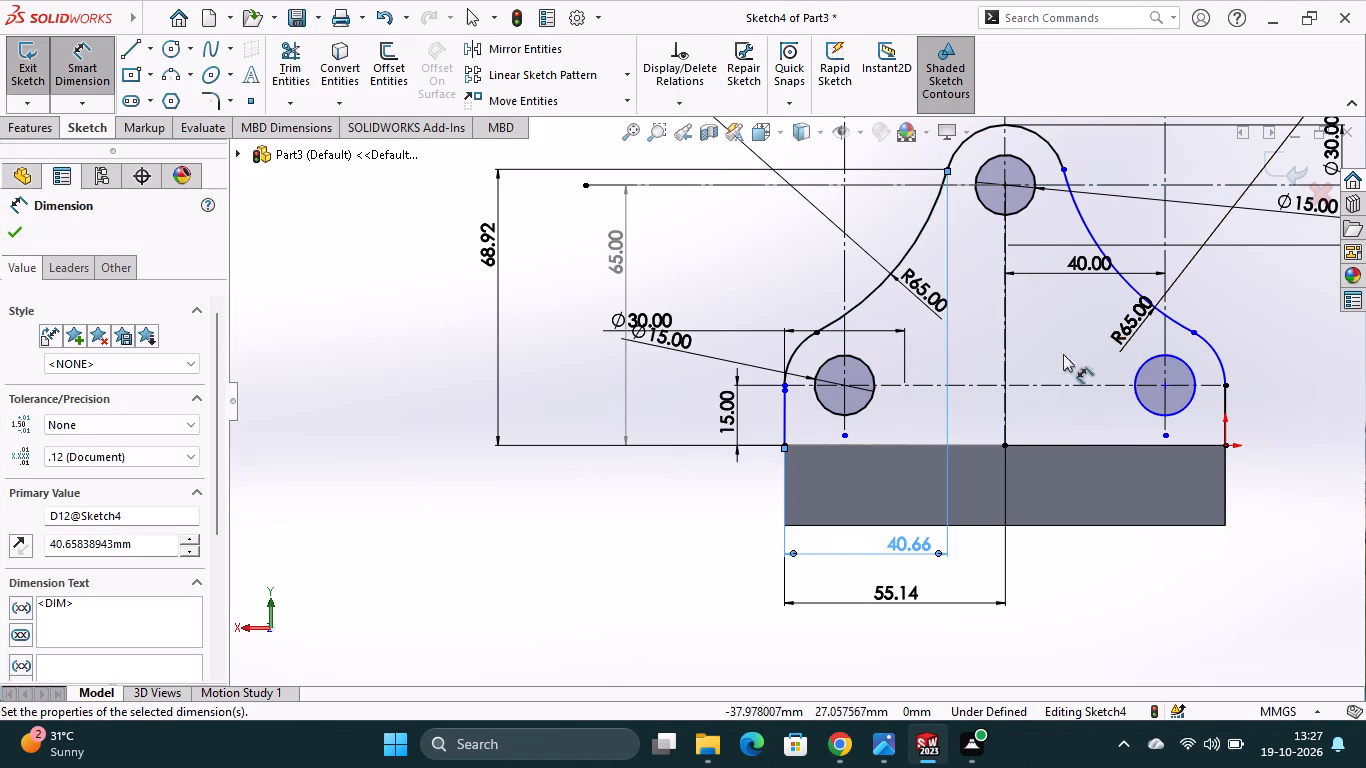
Add a horizontal dimension from the block's upper-right corner to the right end of the top outer arc.
click(1227, 446)
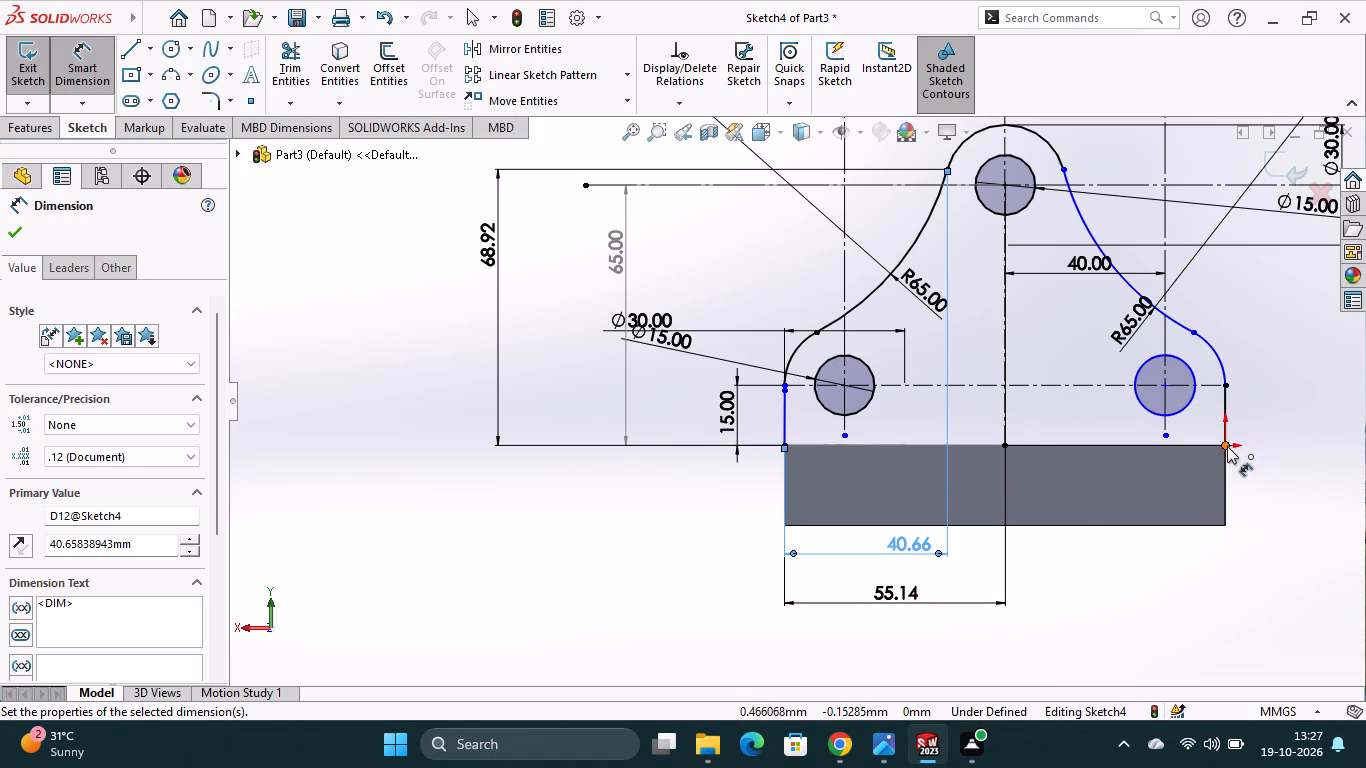
click(1063, 169)
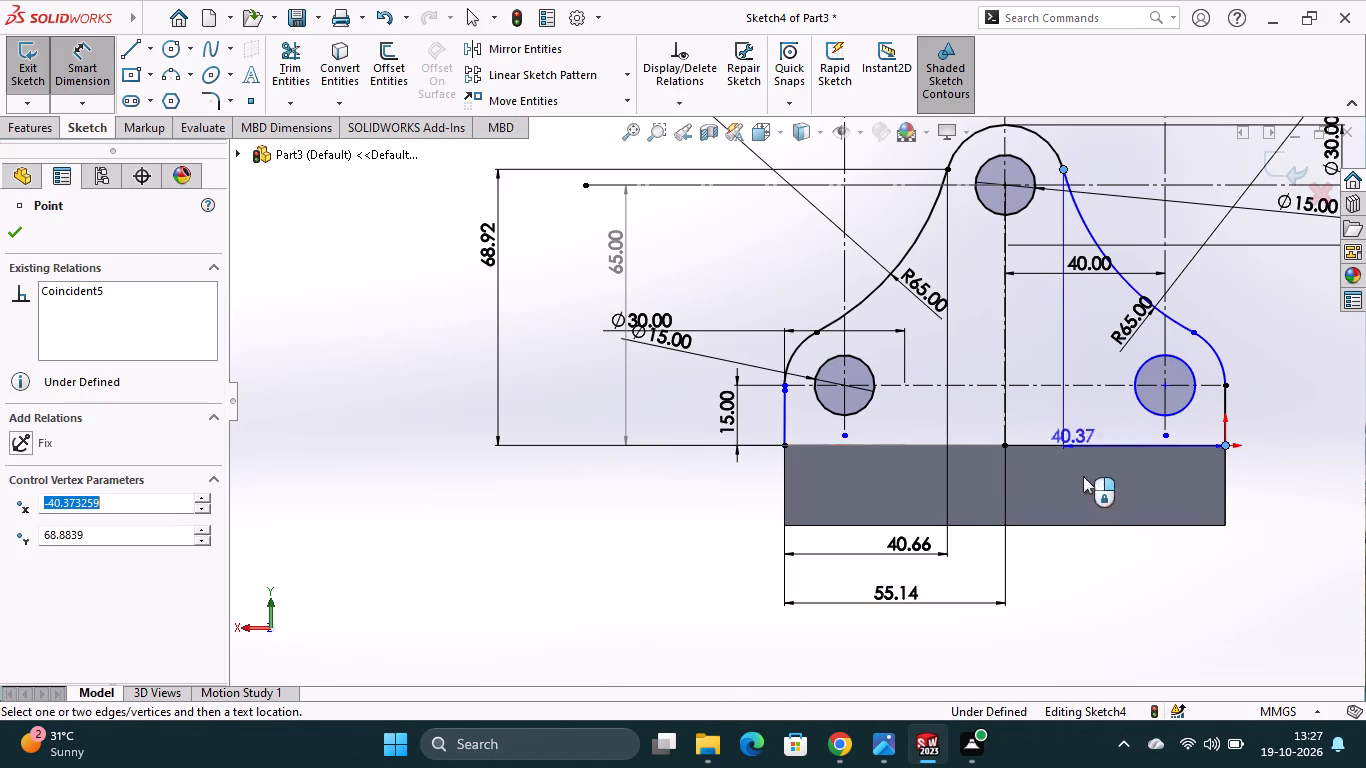
click(1087, 560)
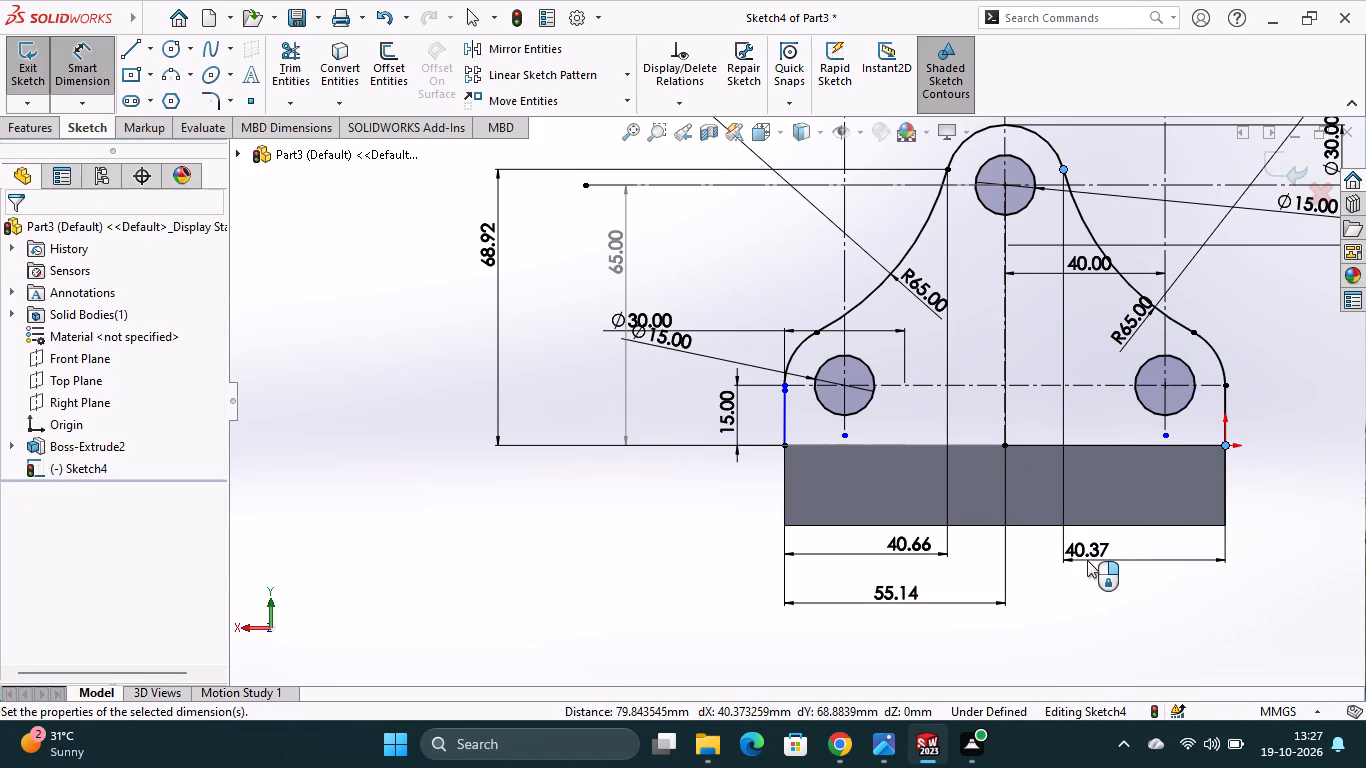
click(1002, 532)
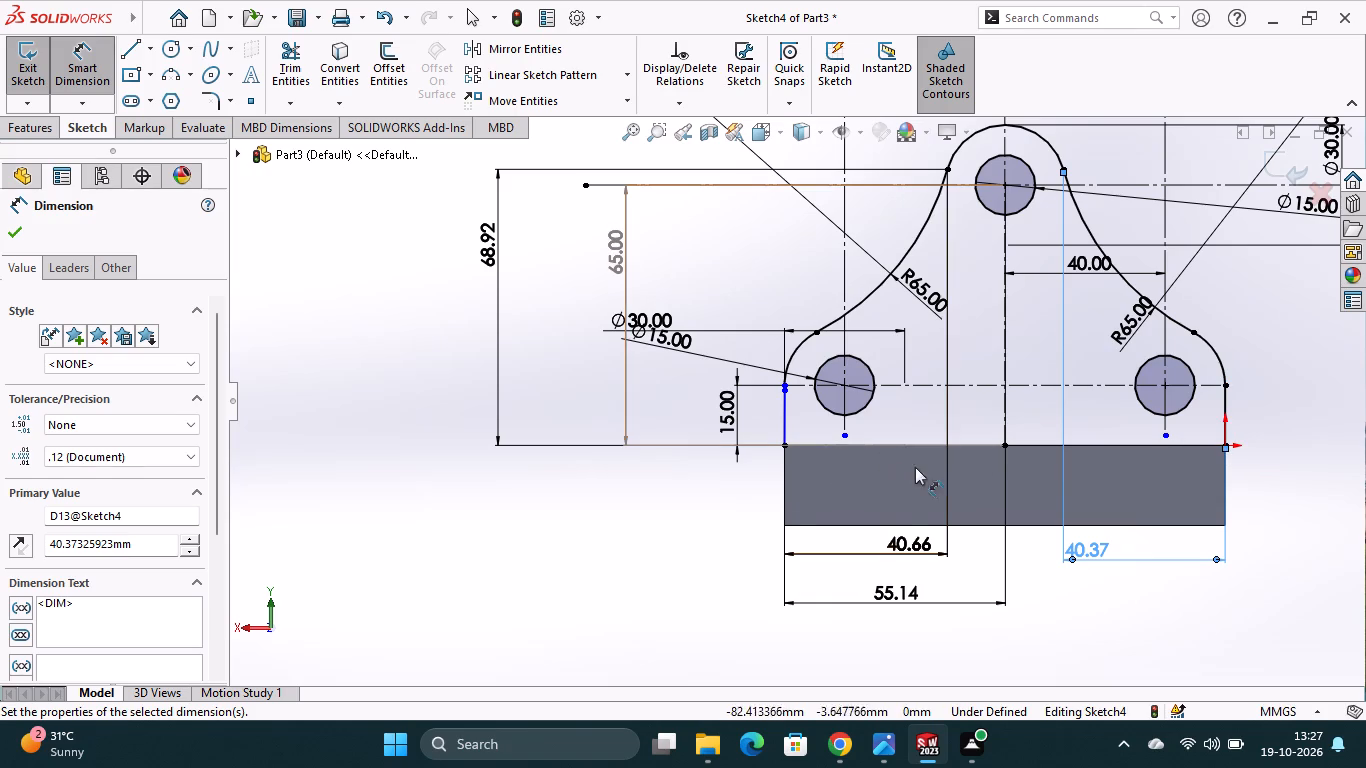
Add a vertical dimension from the block's upper-left corner to the upper end of the profile's left vertical line.
click(785, 443)
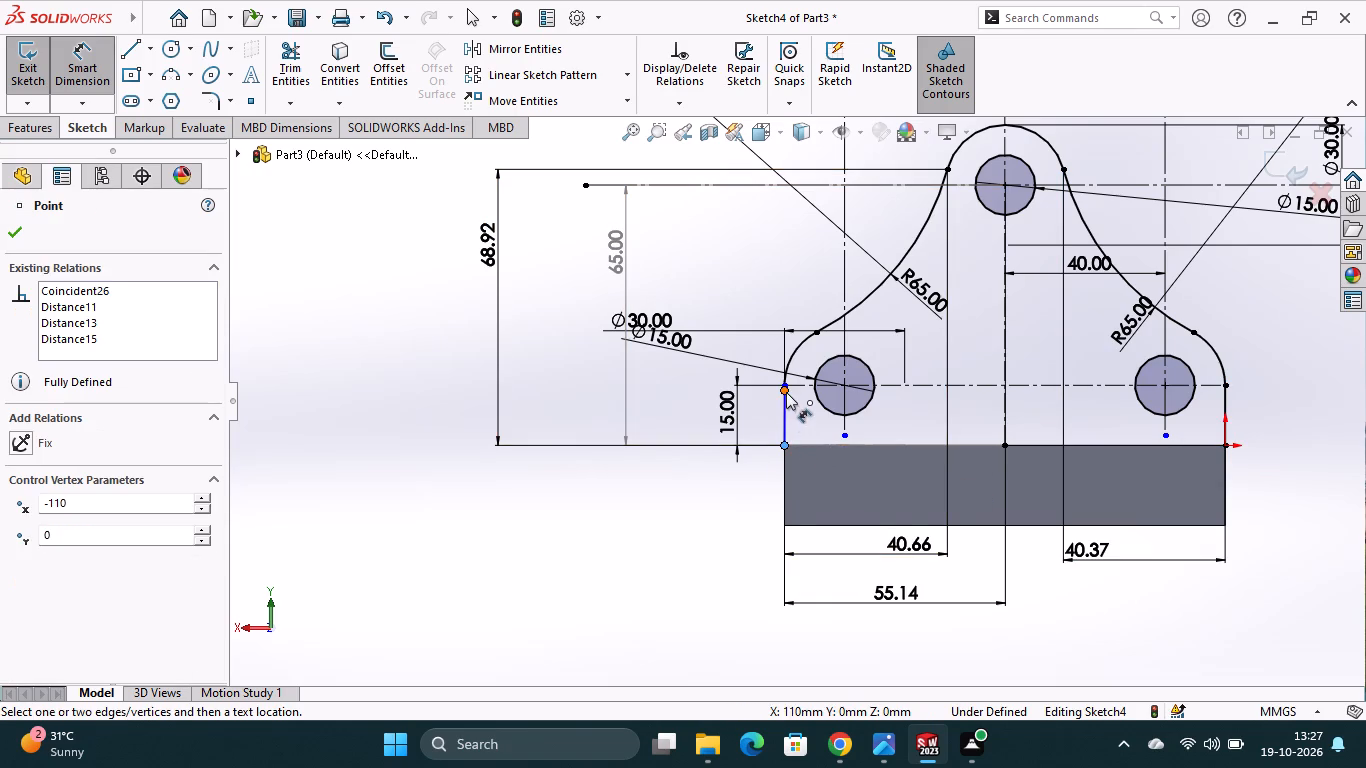
click(786, 392)
click(669, 399)
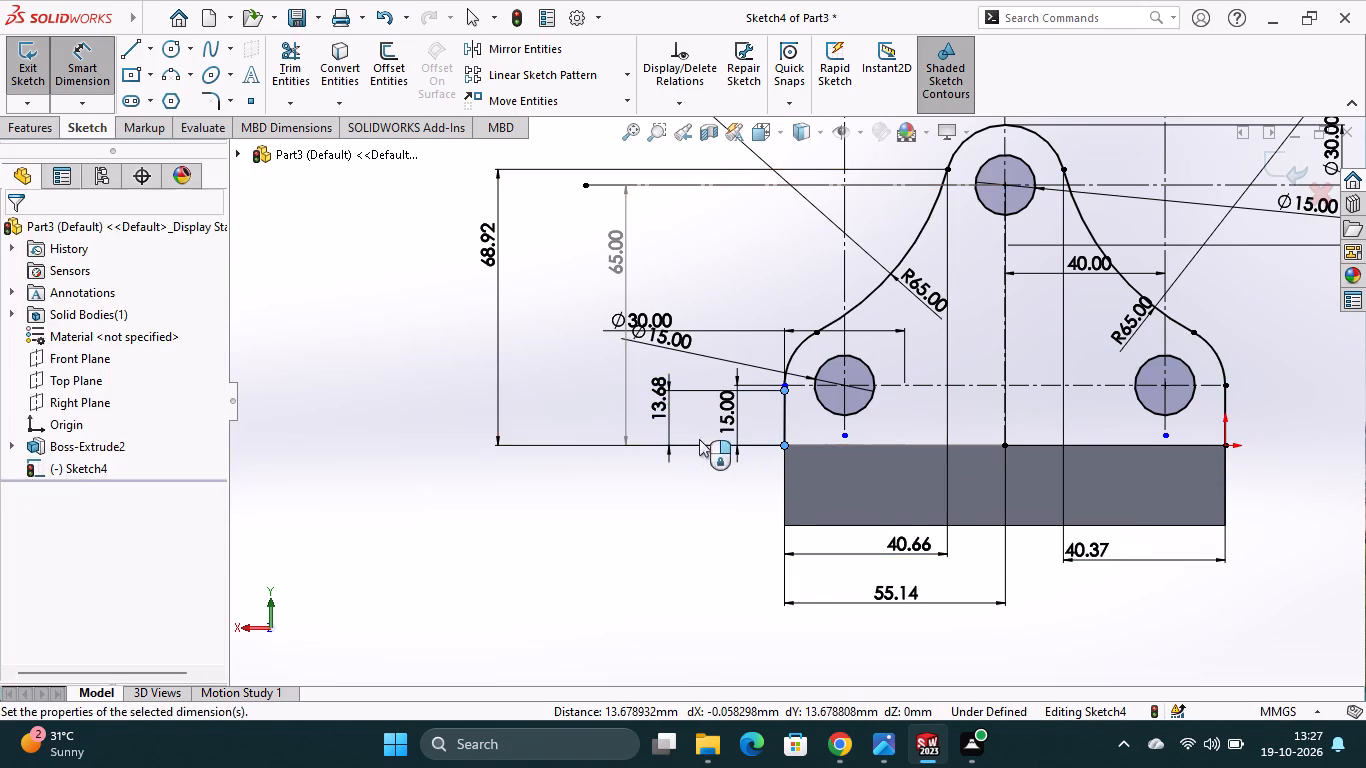
click(590, 369)
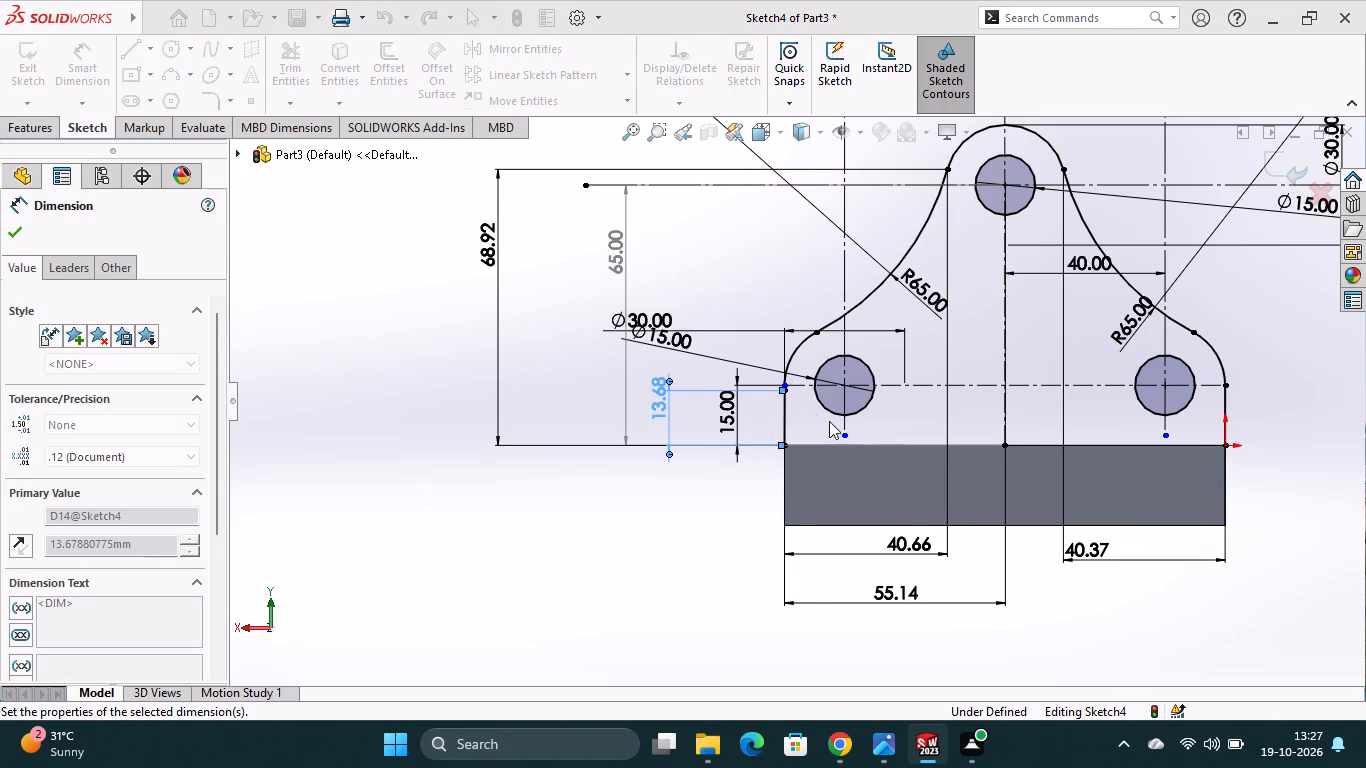
Reattach the left vertical line's new dimension from the block's corner to the left end of the lower holes' horizontal centreline.
scroll(829, 421, down, 2)
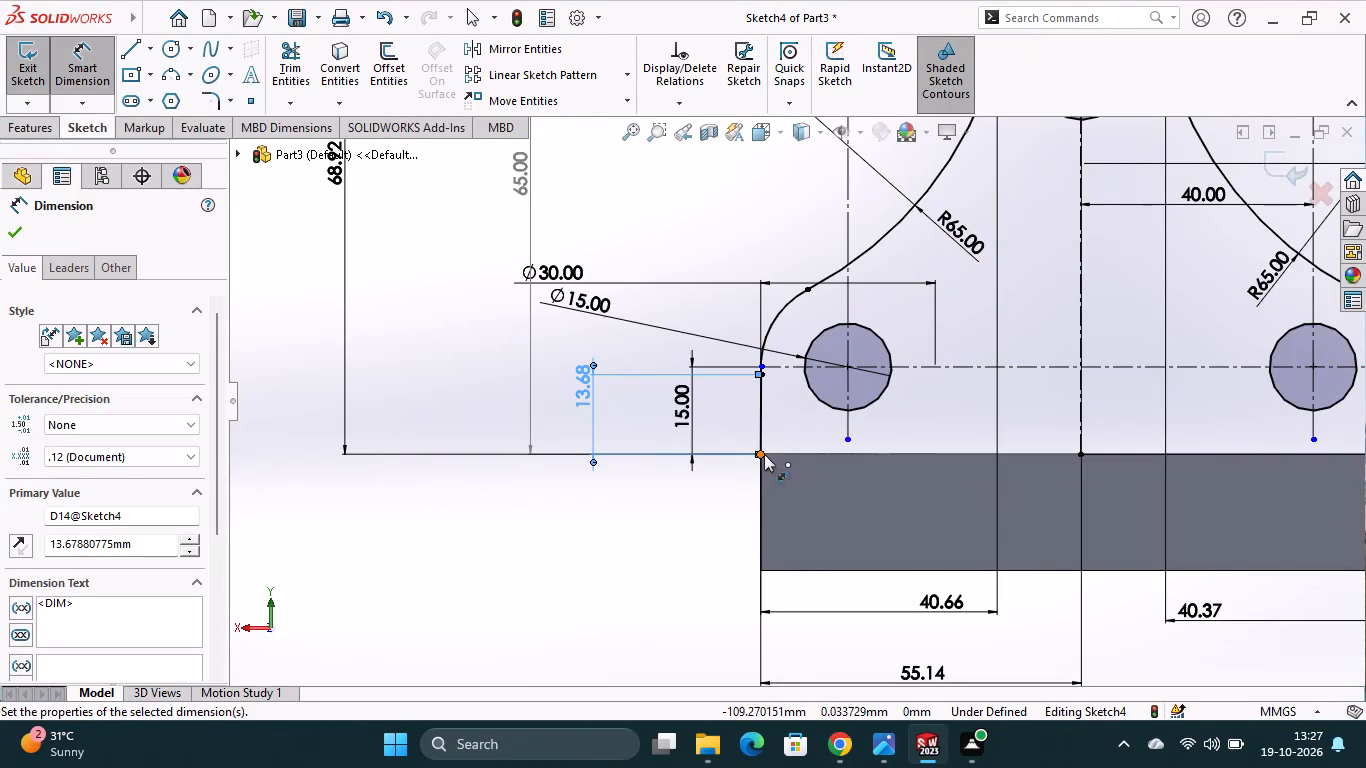
click(760, 452)
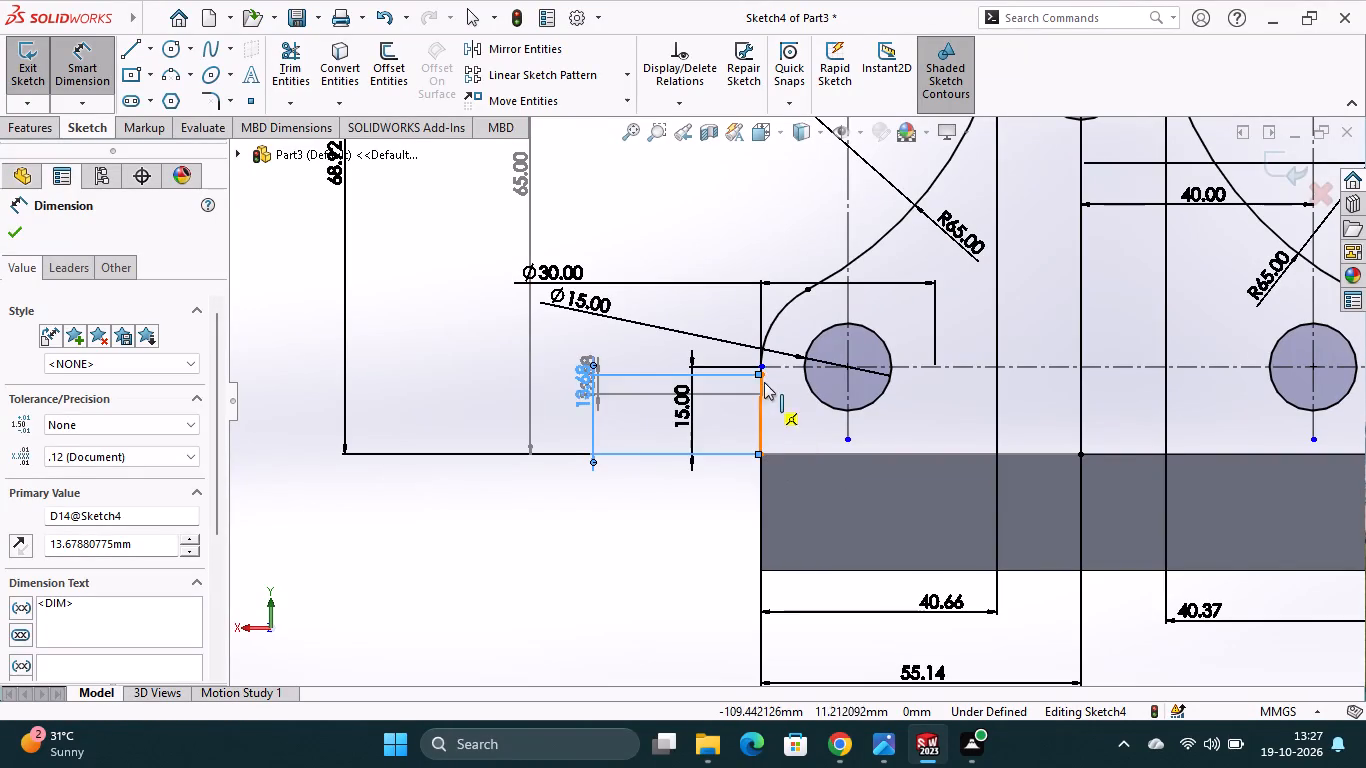
click(760, 365)
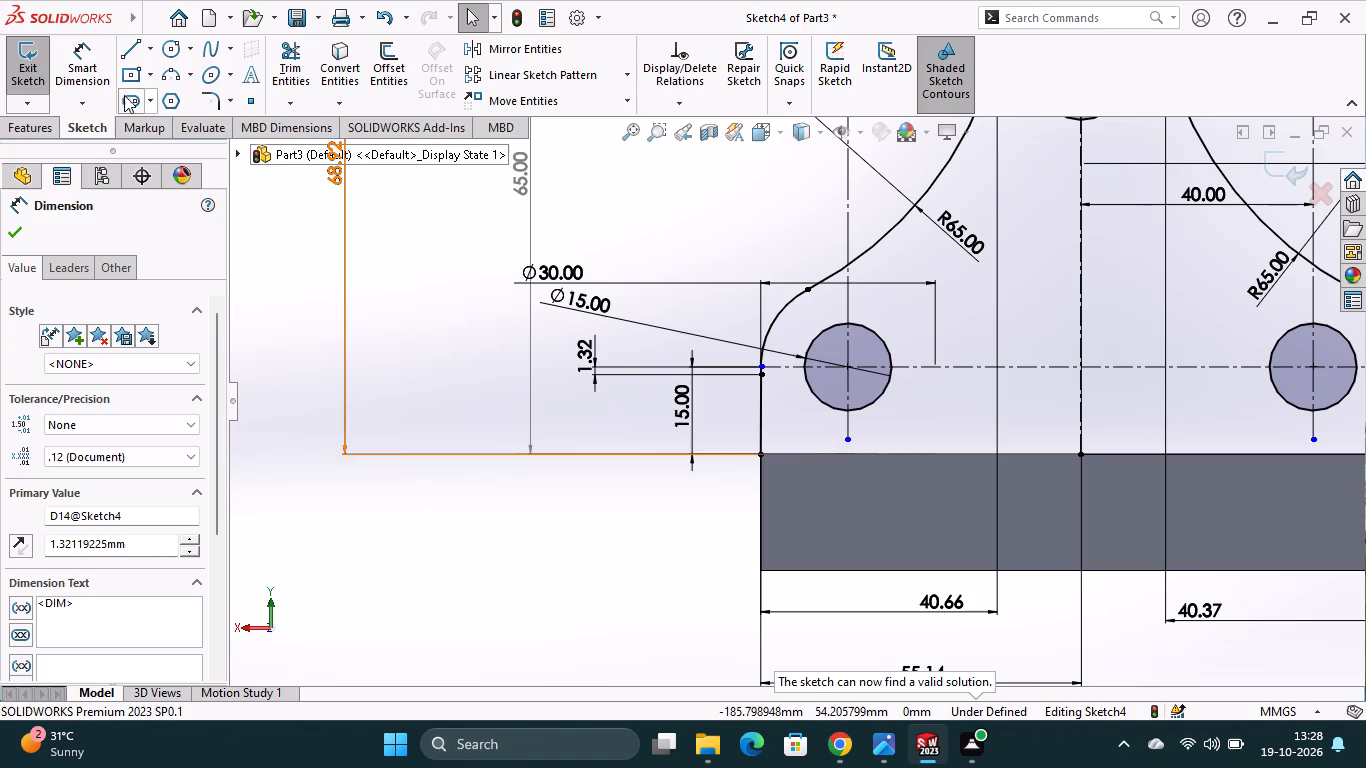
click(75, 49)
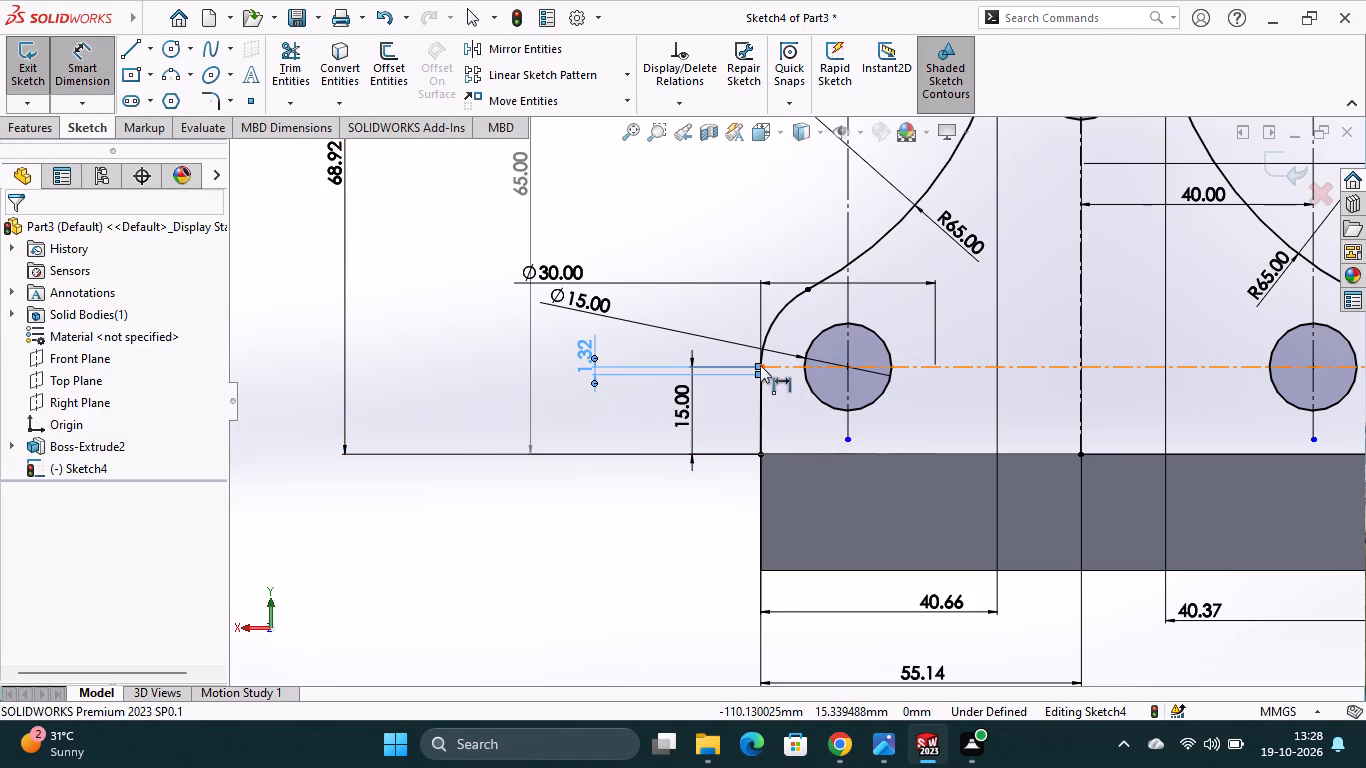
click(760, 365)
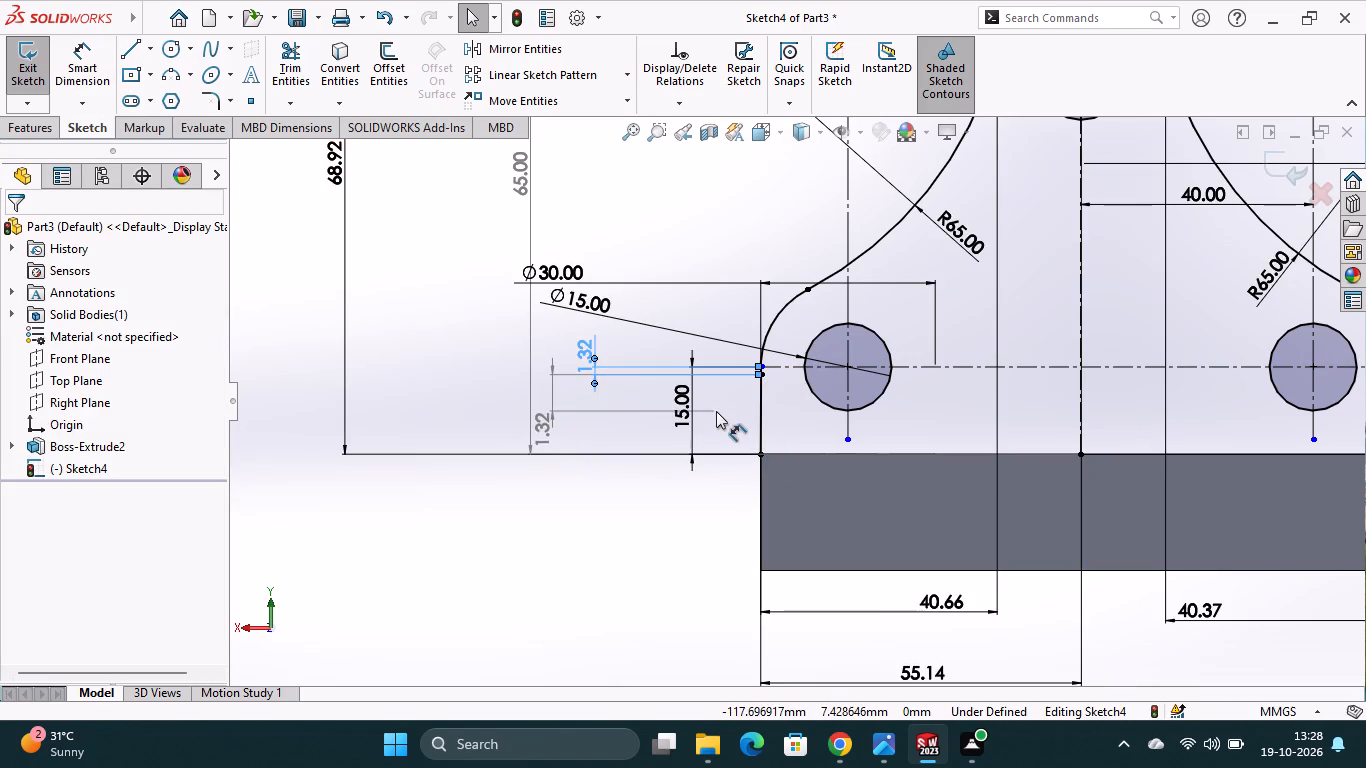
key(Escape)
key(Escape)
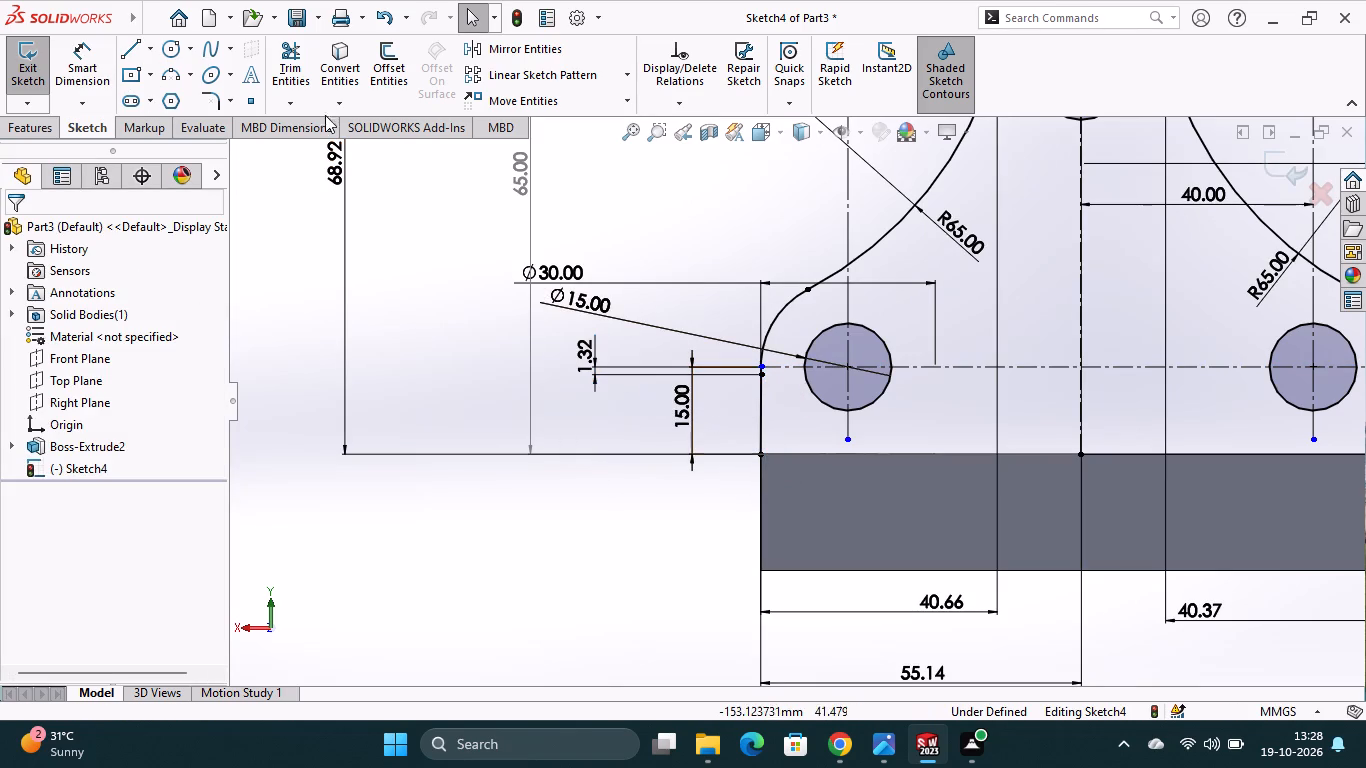
Add a vertical dimension between the left end of the lower holes' horizontal centreline and the block's upper-left corner.
click(106, 77)
click(764, 364)
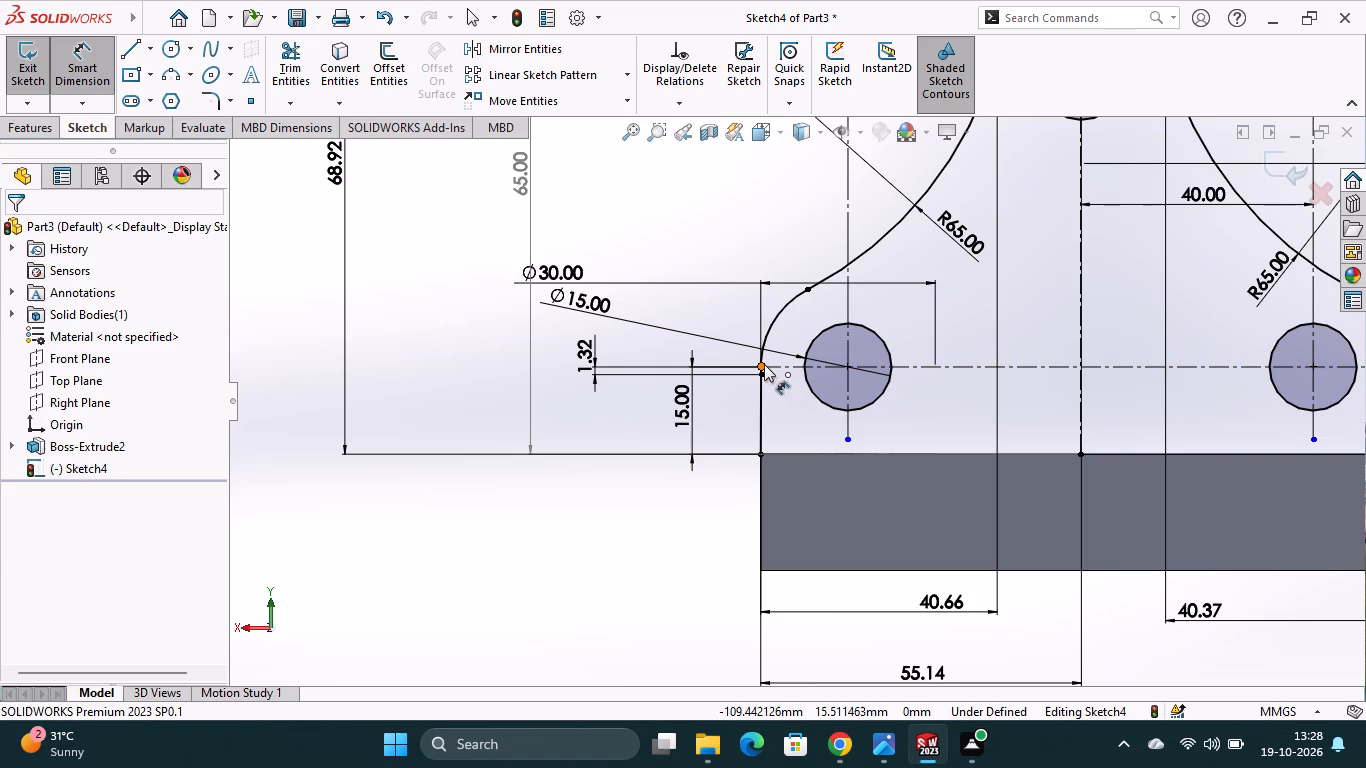
click(763, 456)
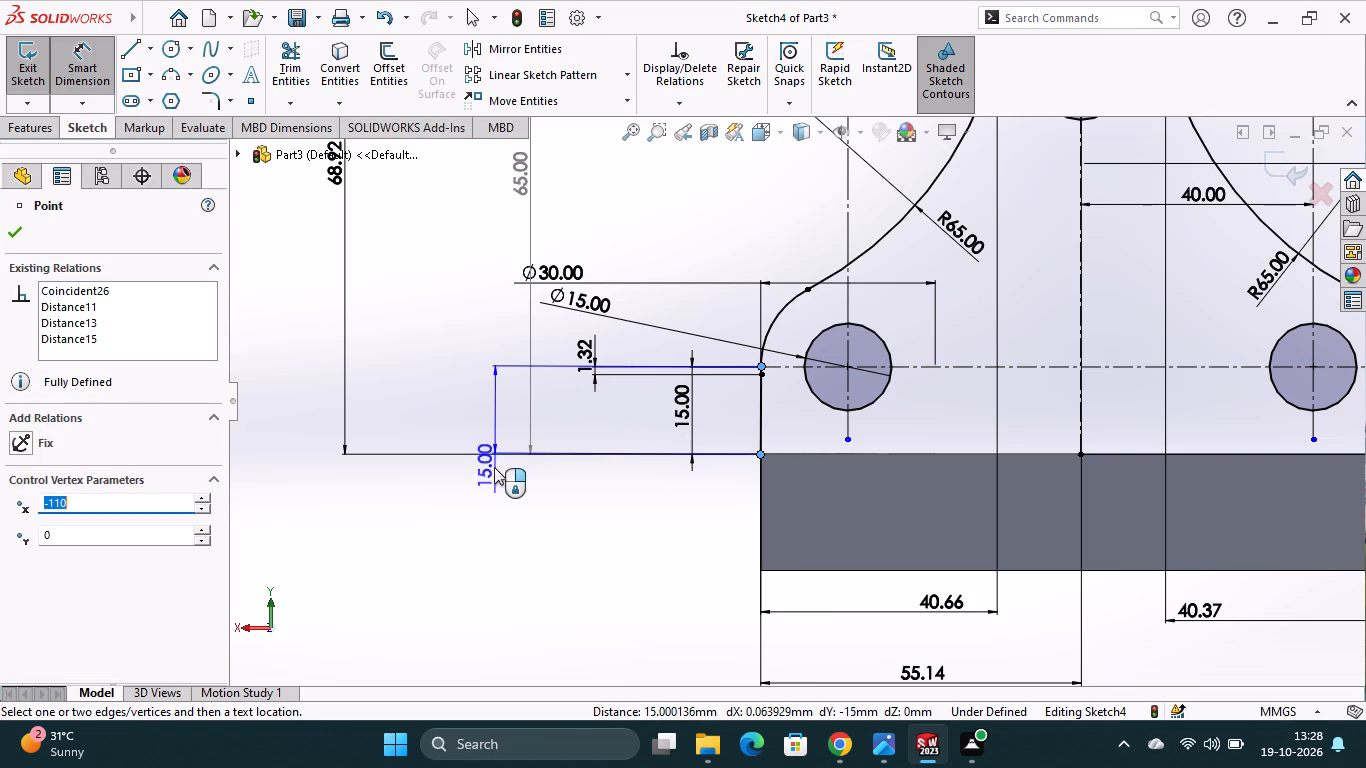
click(494, 467)
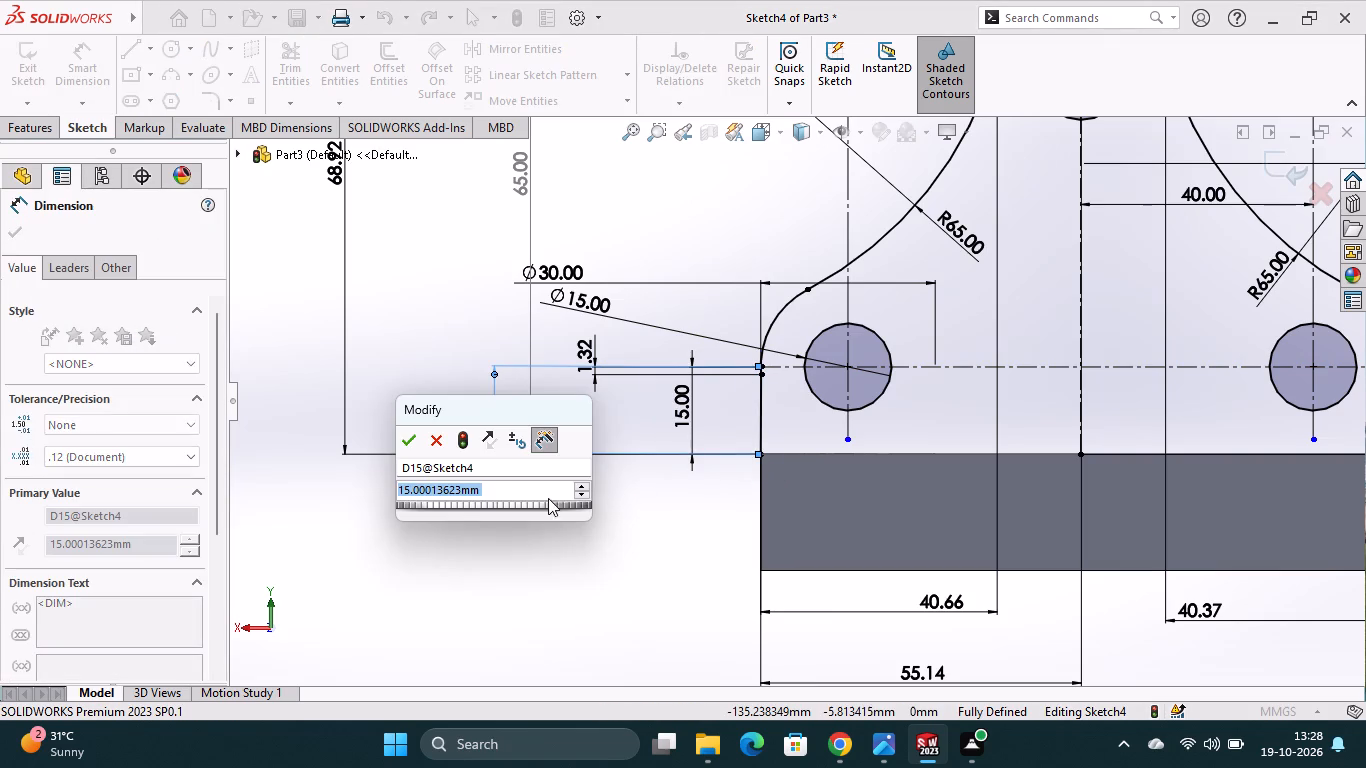
click(414, 437)
scroll(884, 498, up, 1)
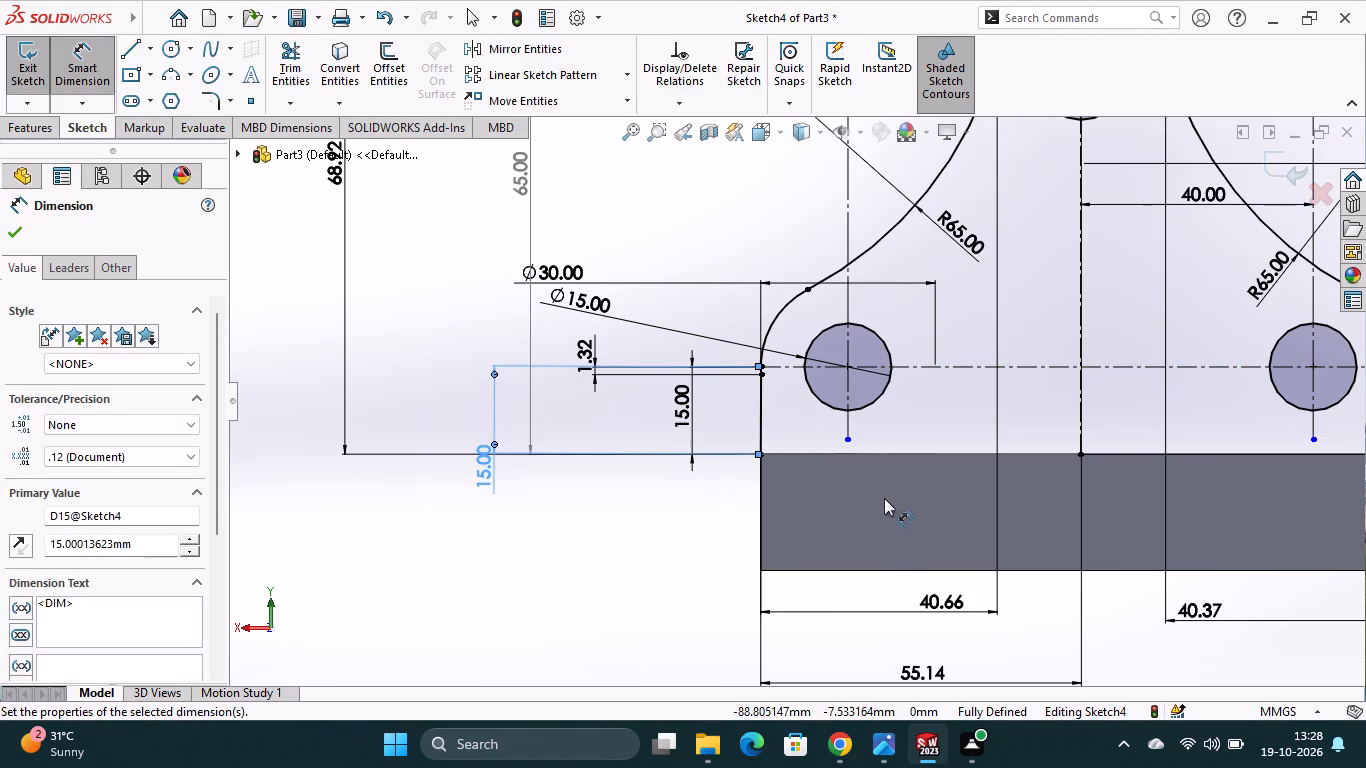
scroll(884, 498, up, 1)
scroll(991, 524, up, 2)
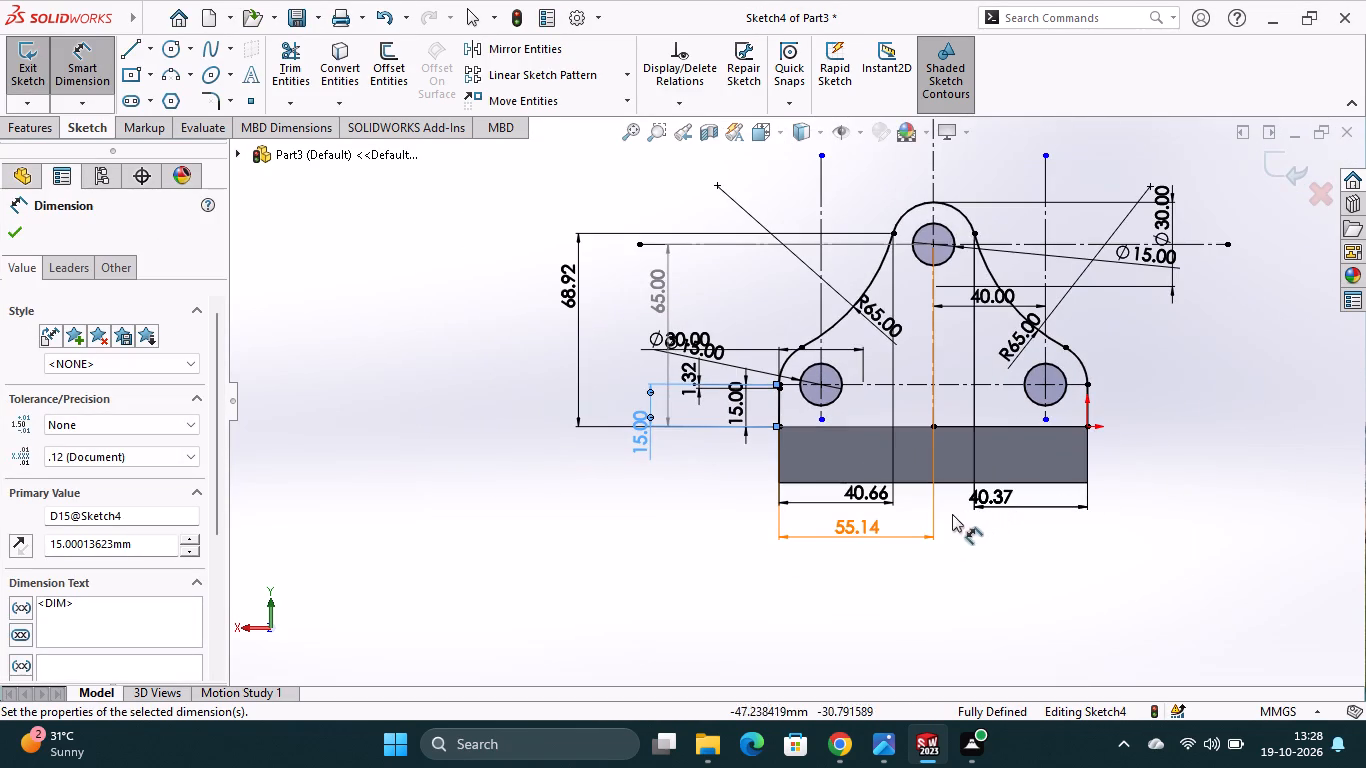
Finish dimensioning and examine the sketch against the block from tilted angles and in the isometric view.
scroll(991, 537, up, 1)
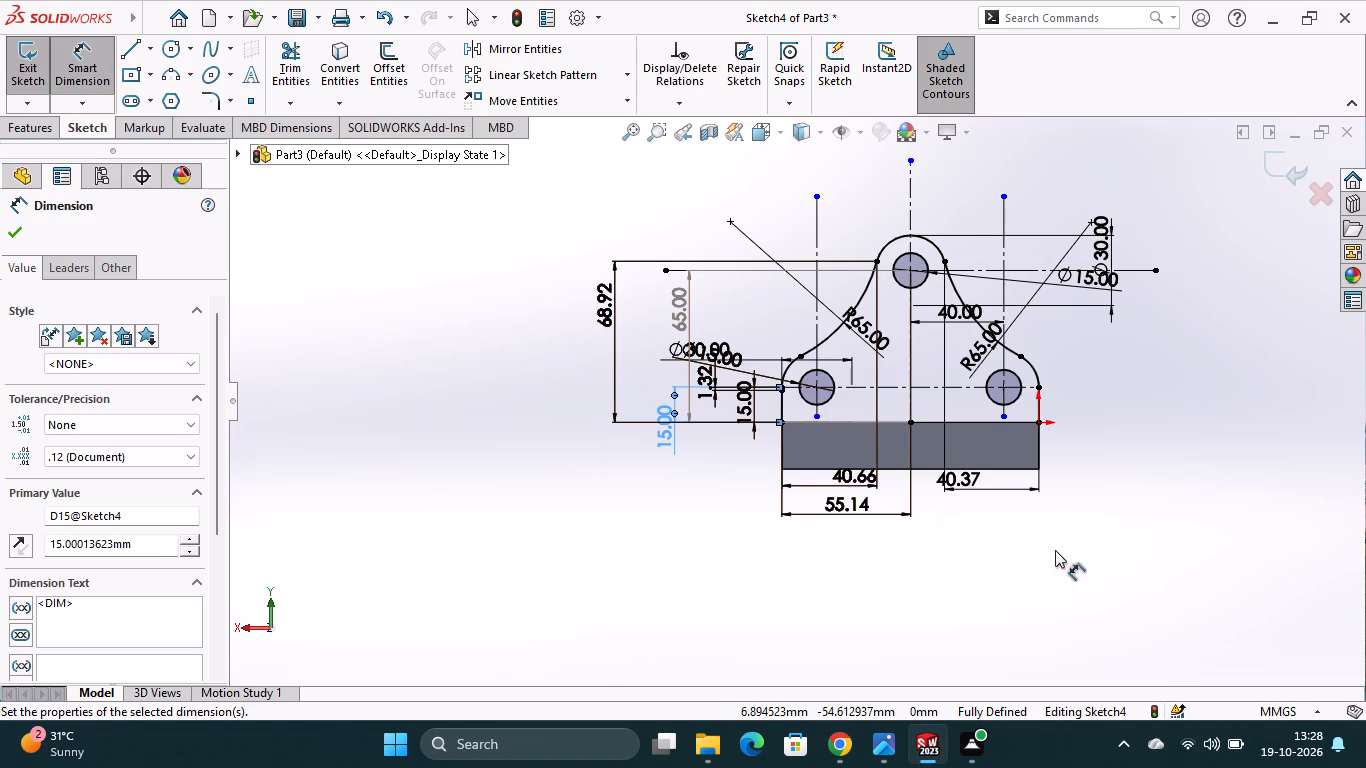
middle_drag(1055, 550, 943, 600)
middle_drag(931, 521, 1026, 505)
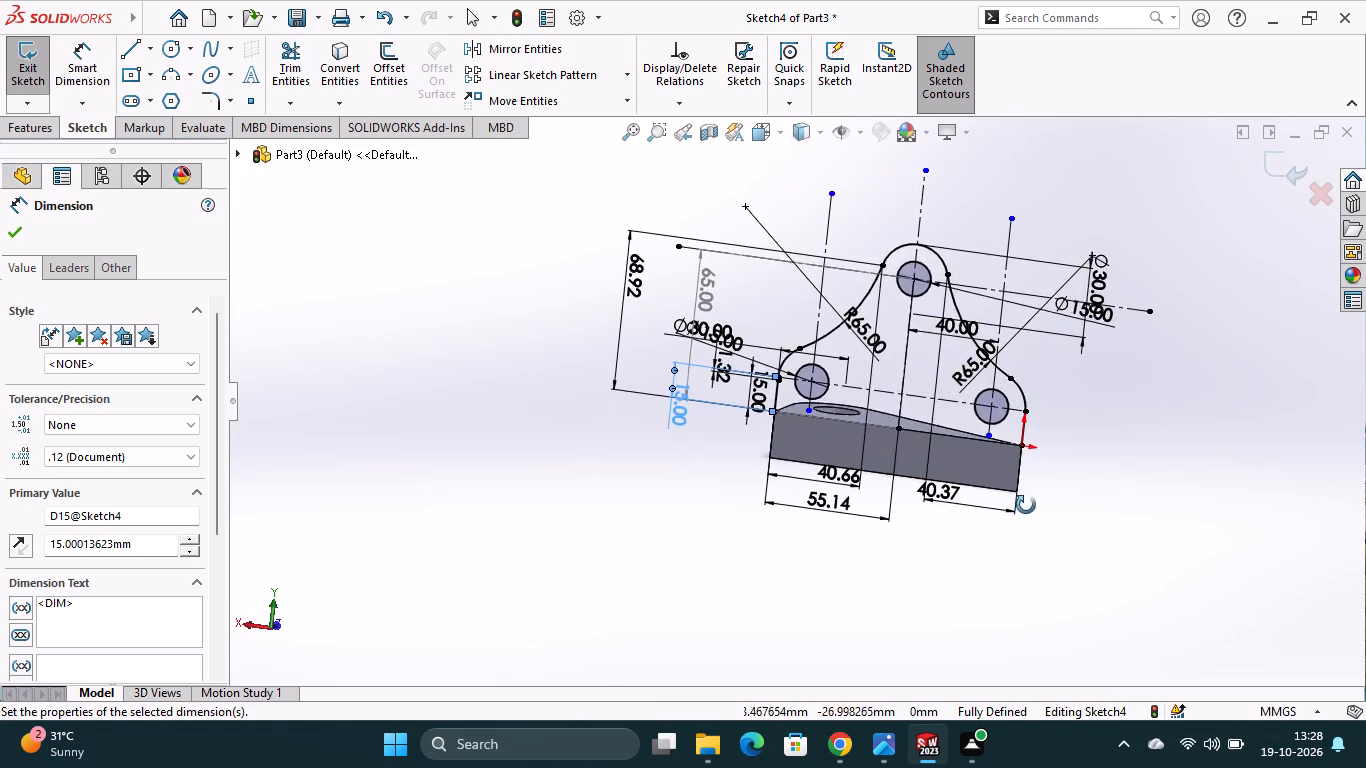
middle_drag(1026, 505, 1033, 459)
scroll(1033, 463, down, 1)
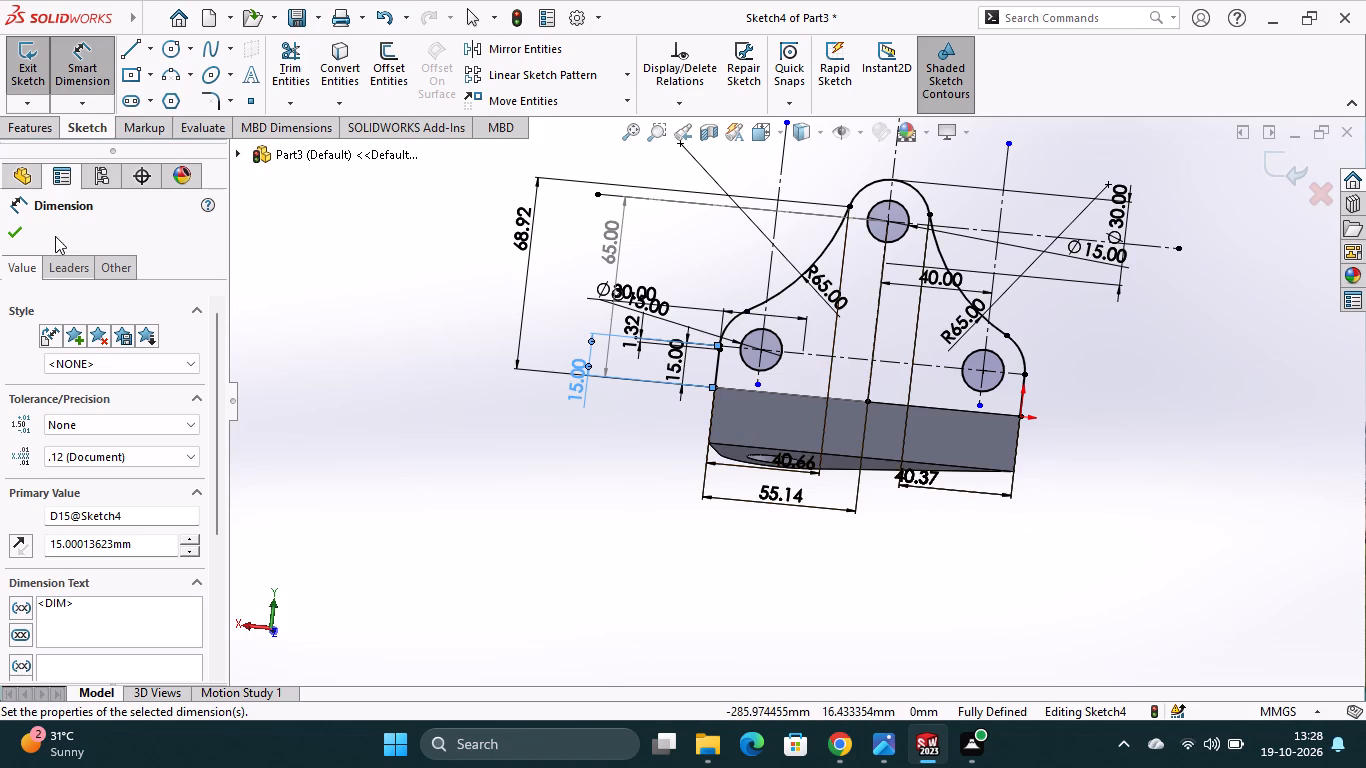
click(23, 235)
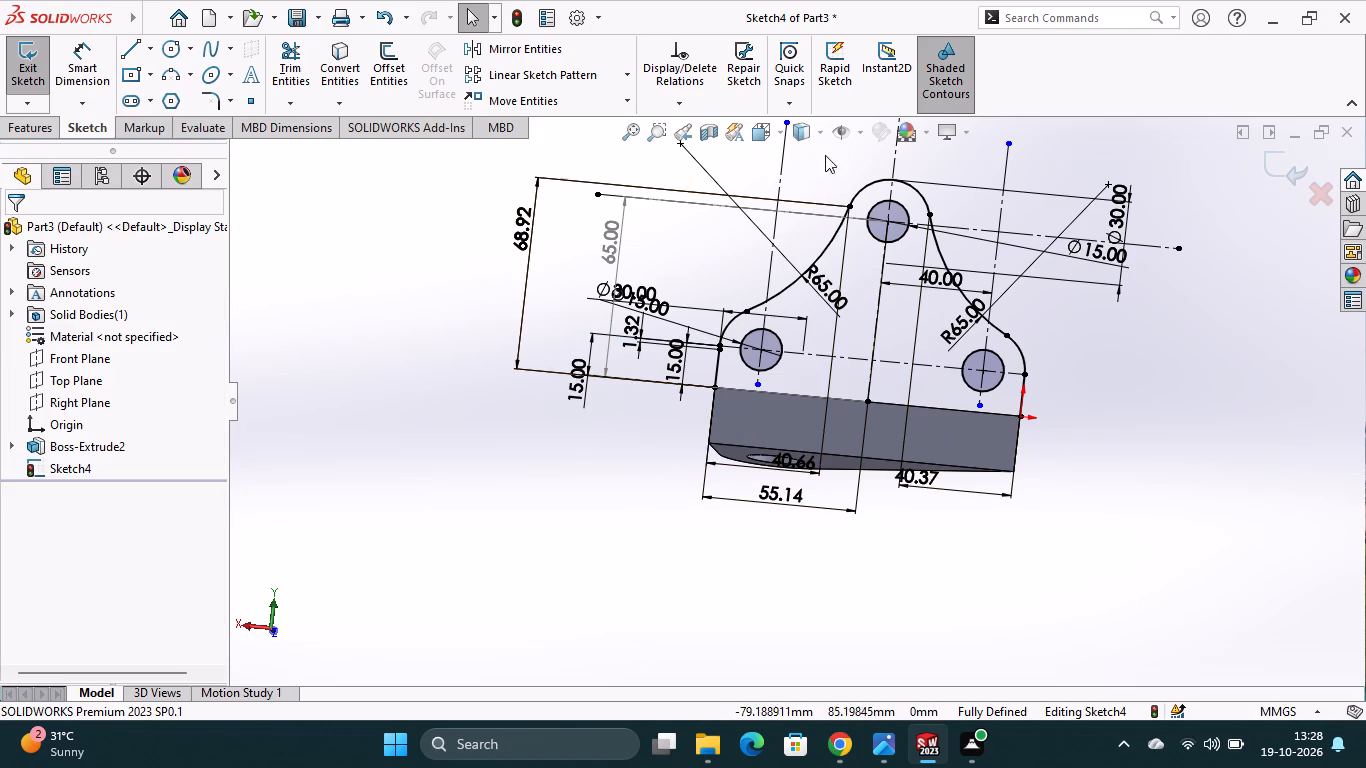
click(815, 136)
click(778, 129)
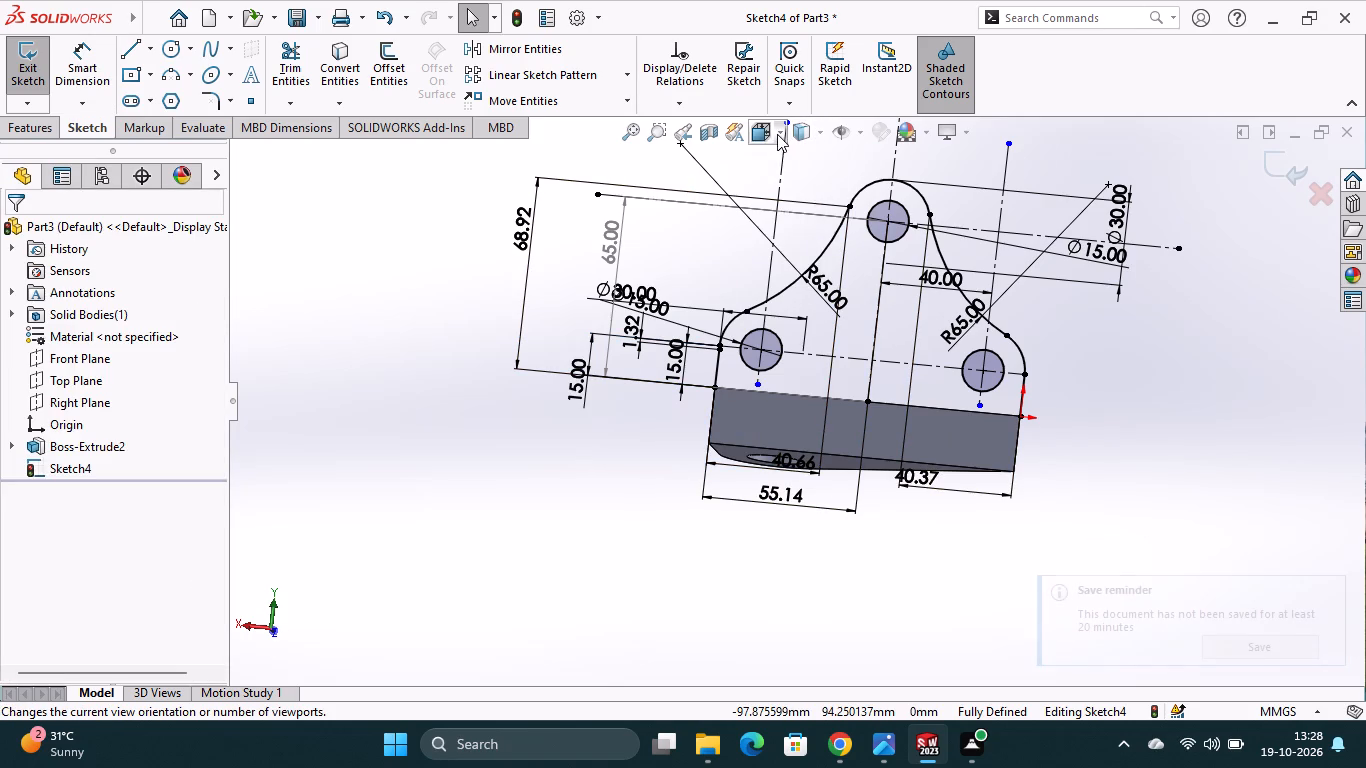
click(777, 134)
click(863, 193)
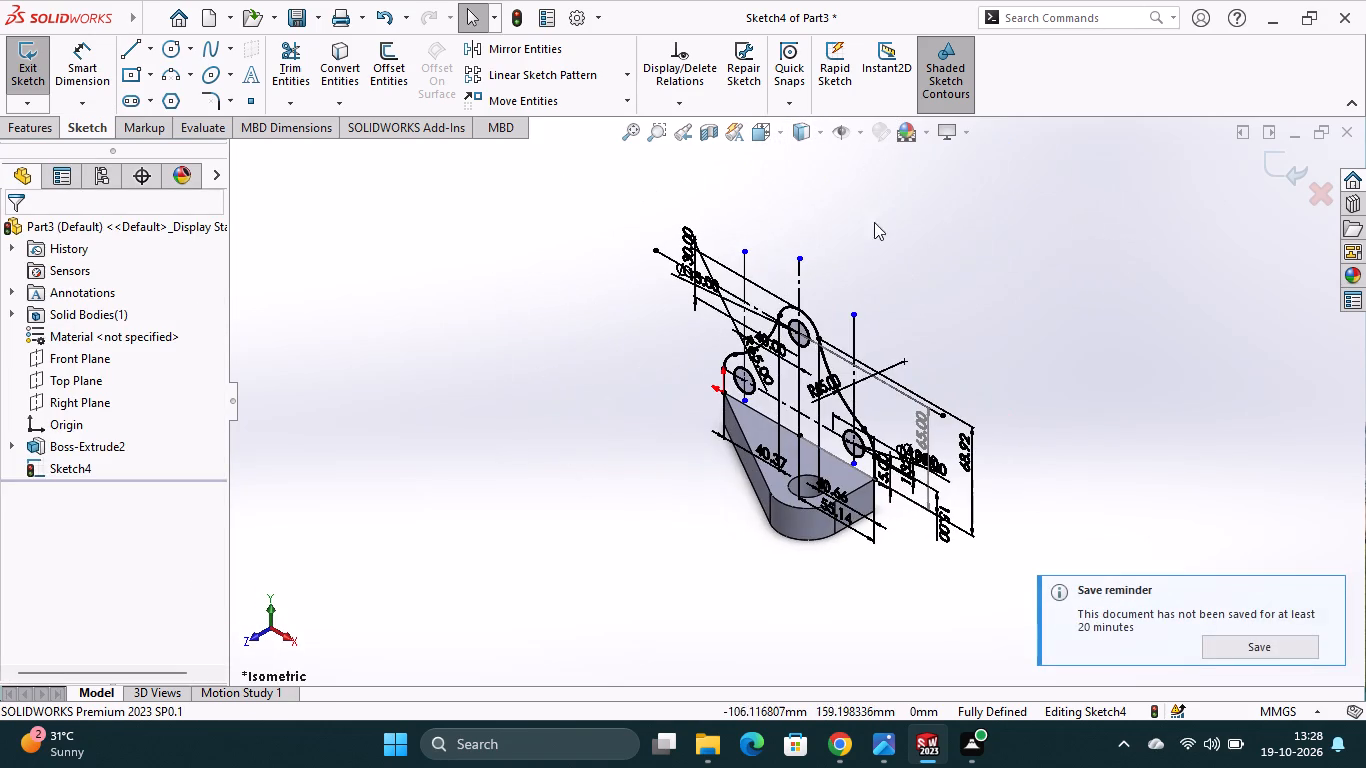
In the back view, close the plate profile with a 110 mm horizontal line along the block's upper edge, corner to corner.
click(786, 133)
click(871, 246)
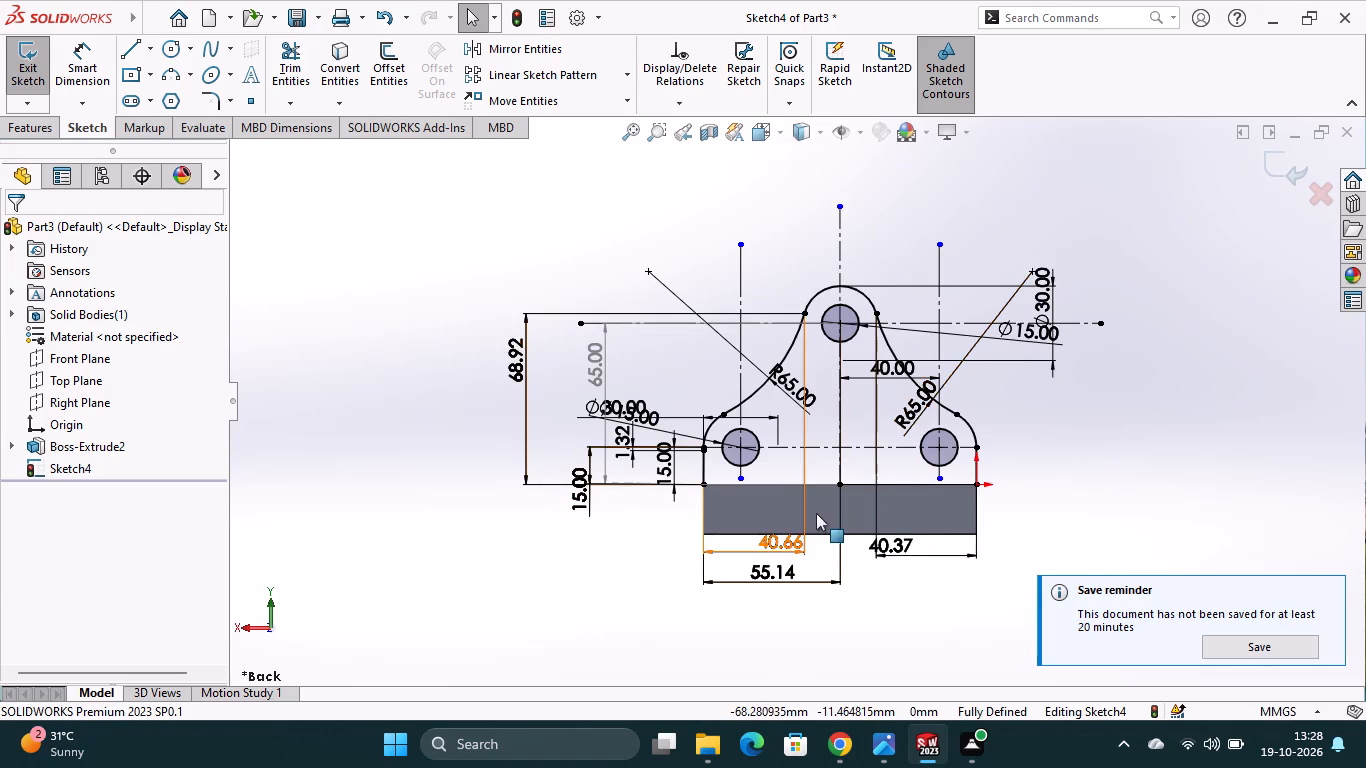
scroll(822, 520, down, 3)
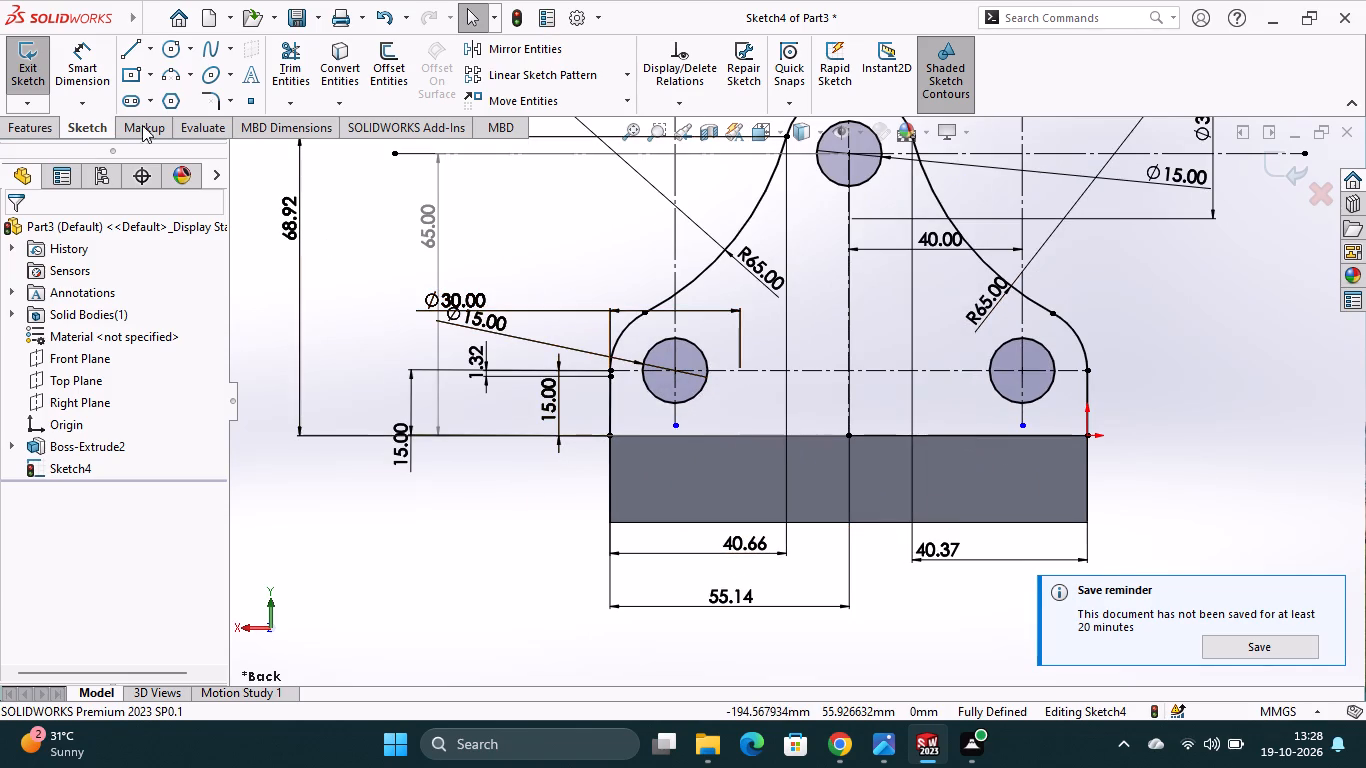
click(122, 50)
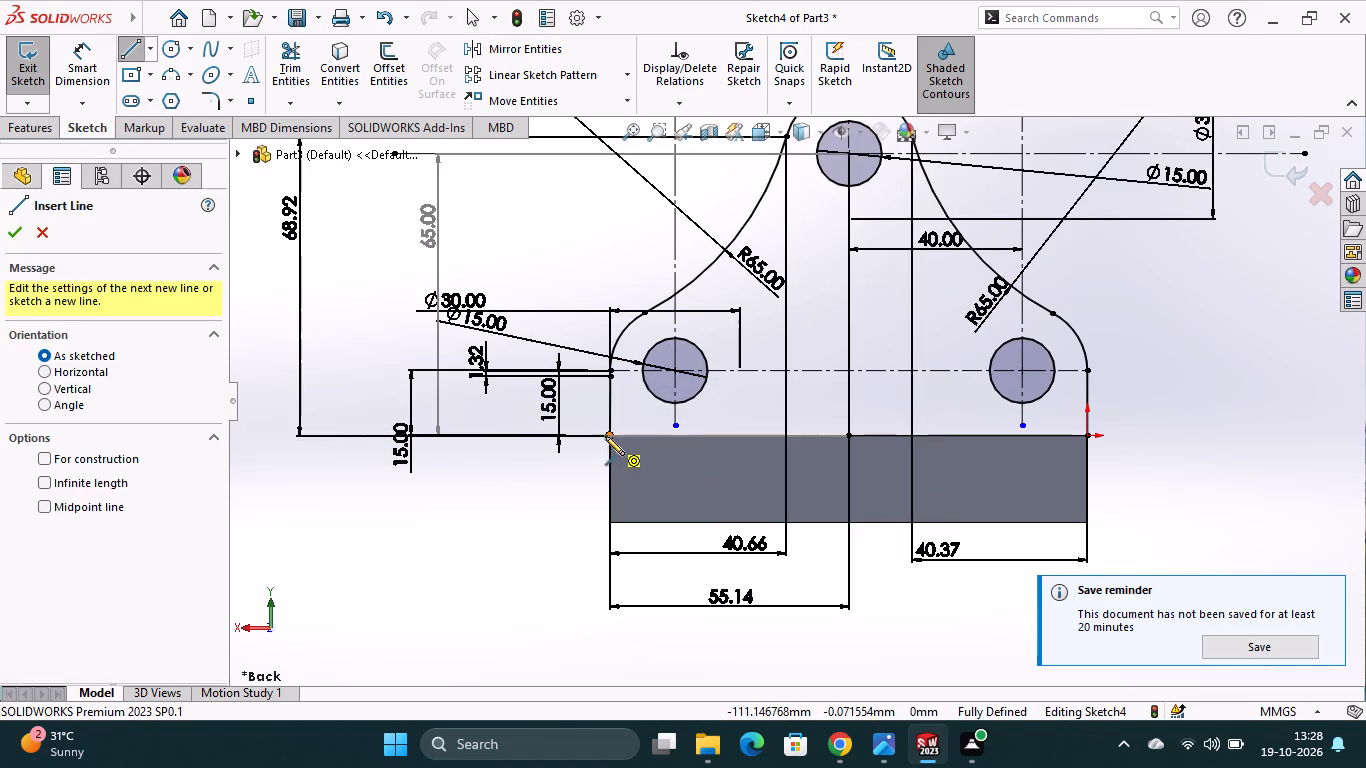
click(605, 436)
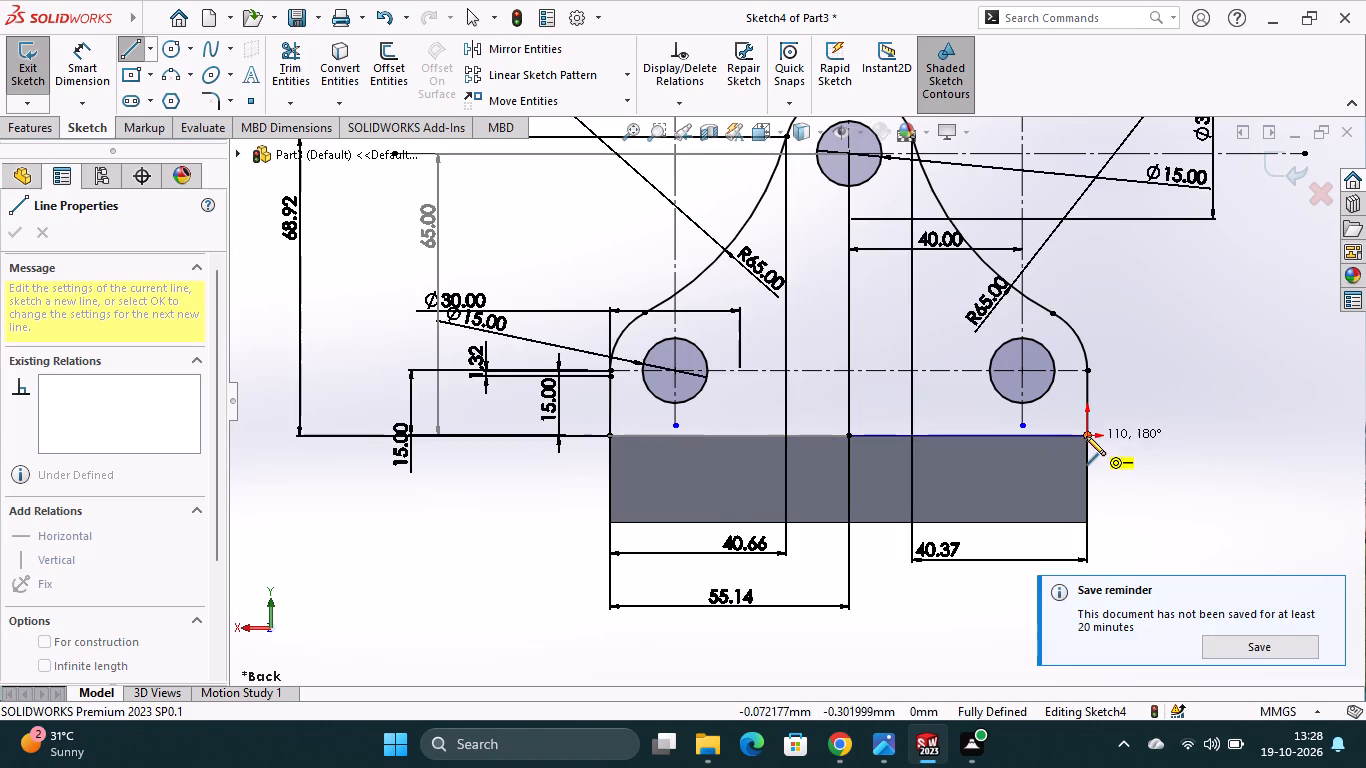
click(1086, 436)
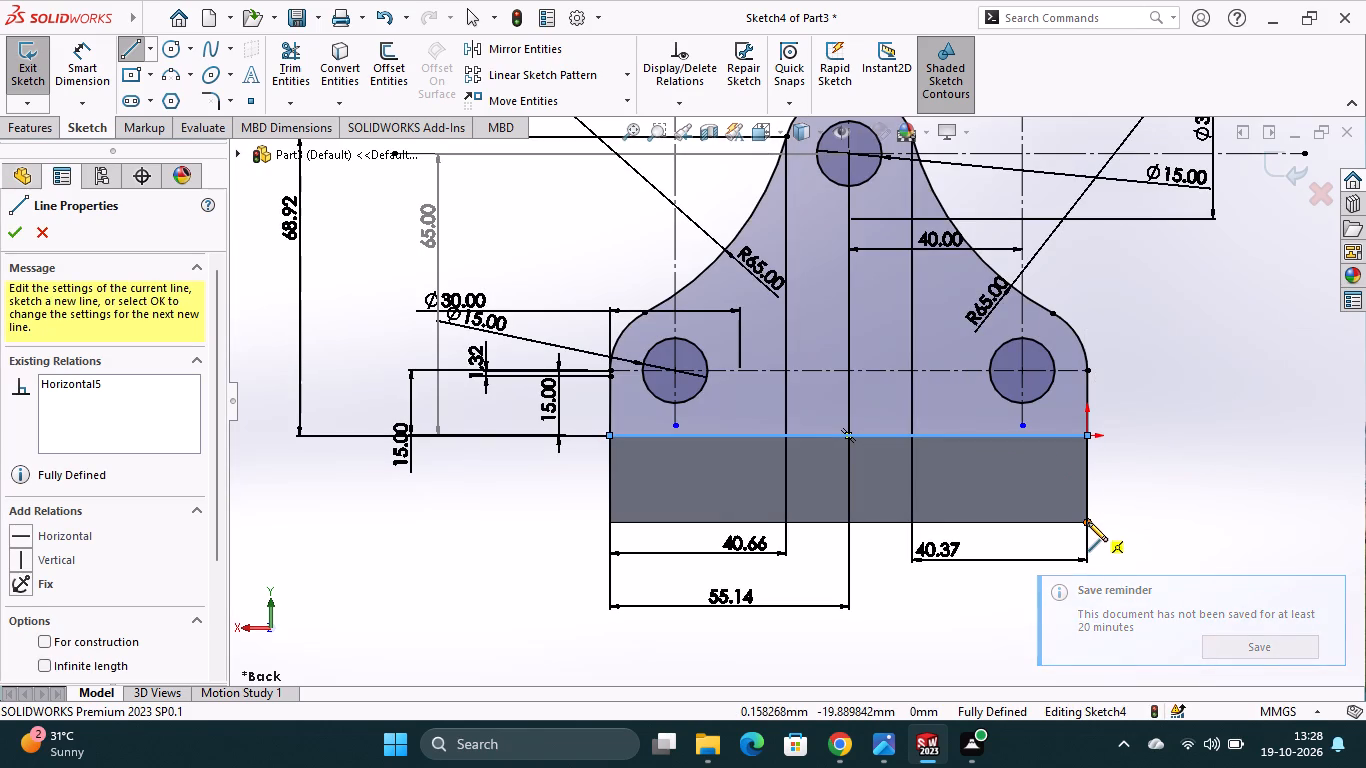
Trace the block's lower edge and left vertical edge with connected lines ending at the upper-left corner.
click(1088, 522)
click(608, 522)
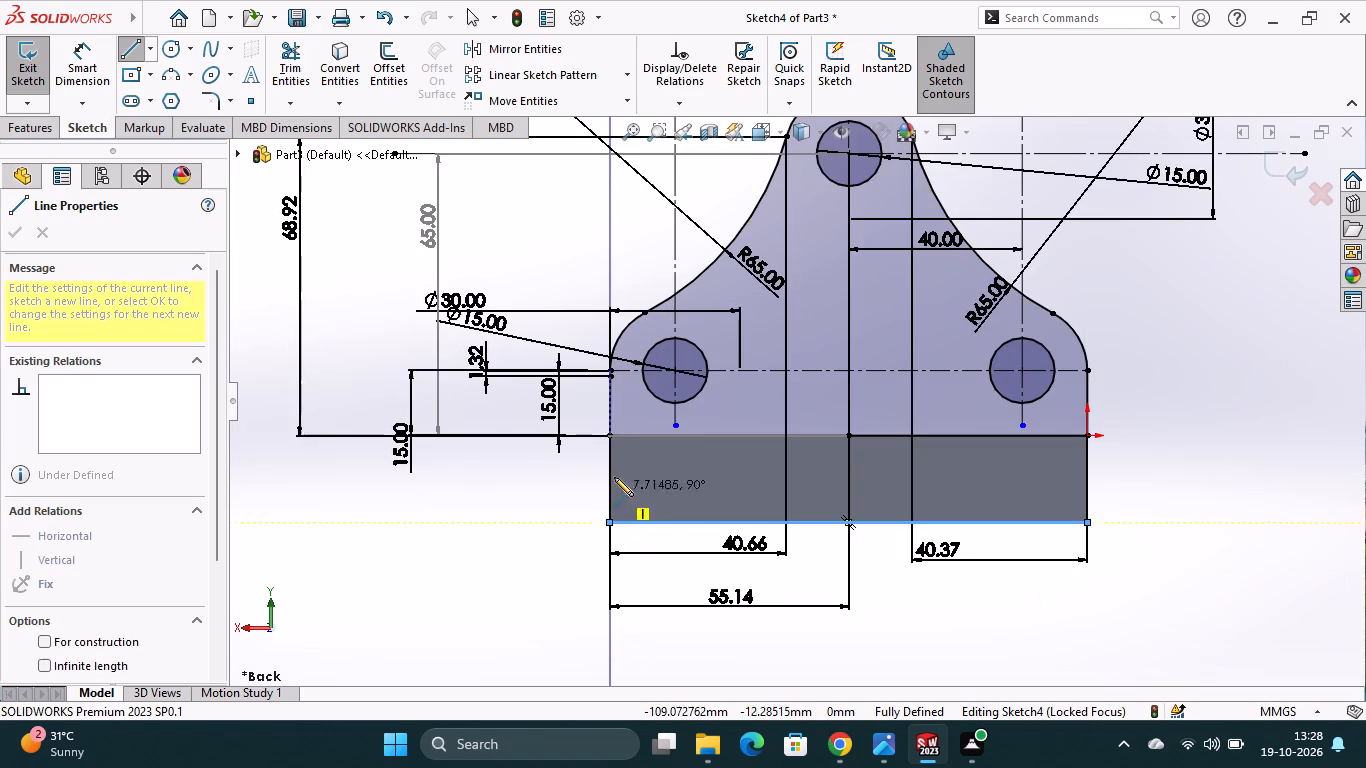
click(610, 438)
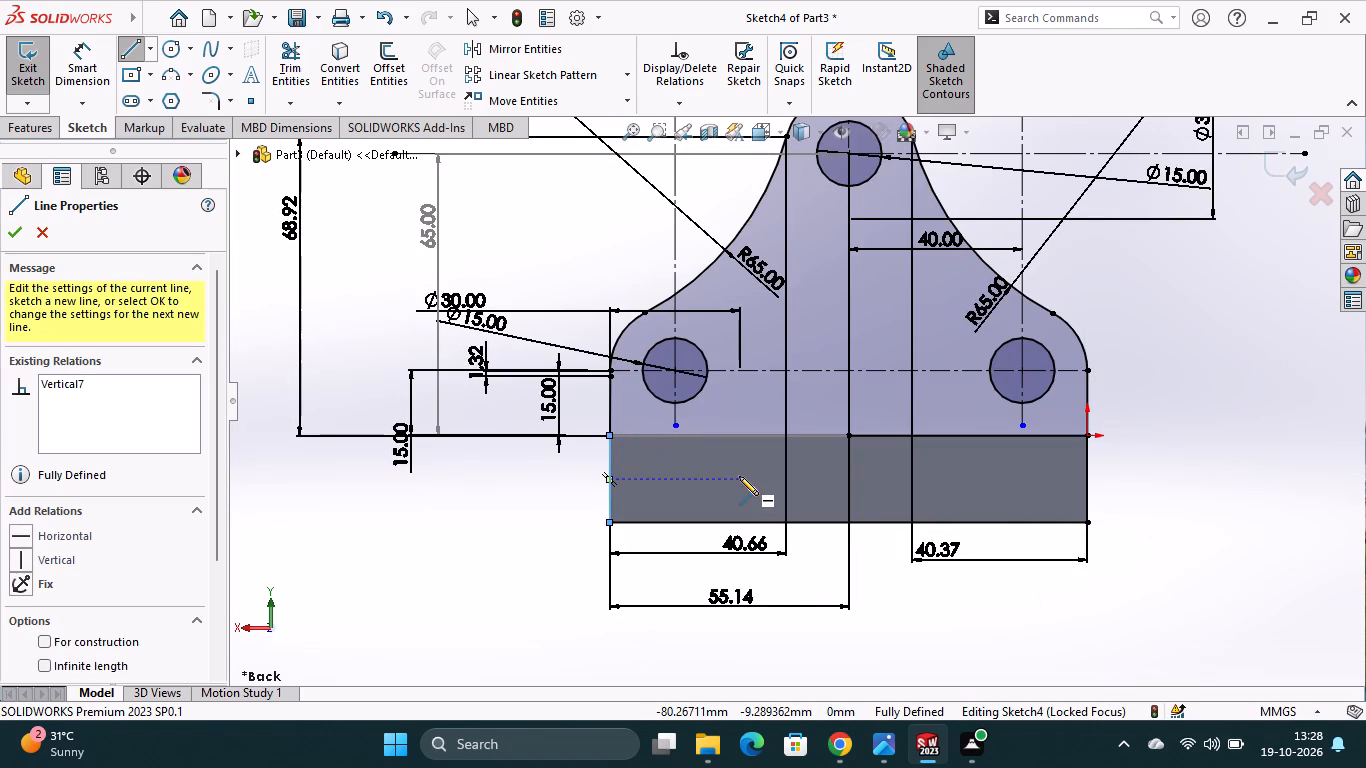
key(Escape)
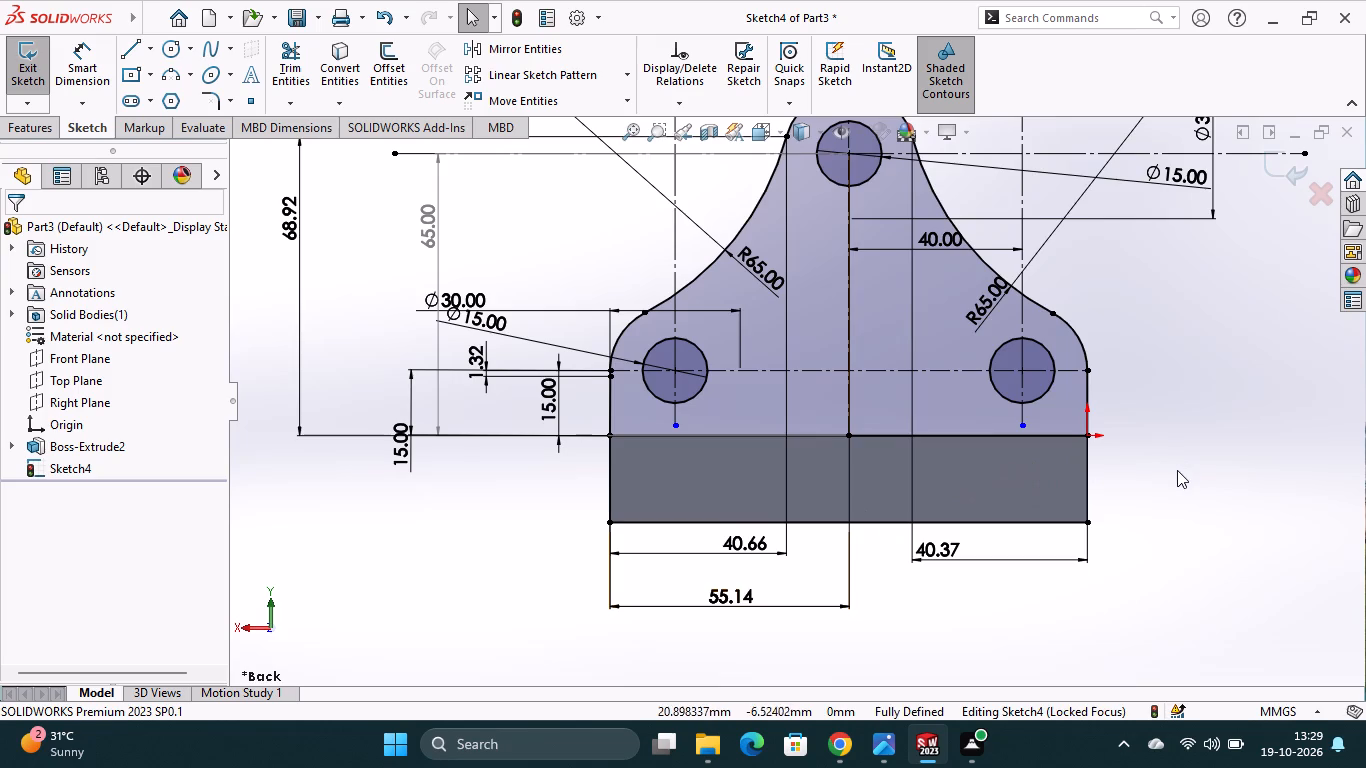
Extrude the plate region and the rectangular region over the block's back face together as a 15 mm blind boss, merging the result.
middle_drag(1175, 475, 1107, 483)
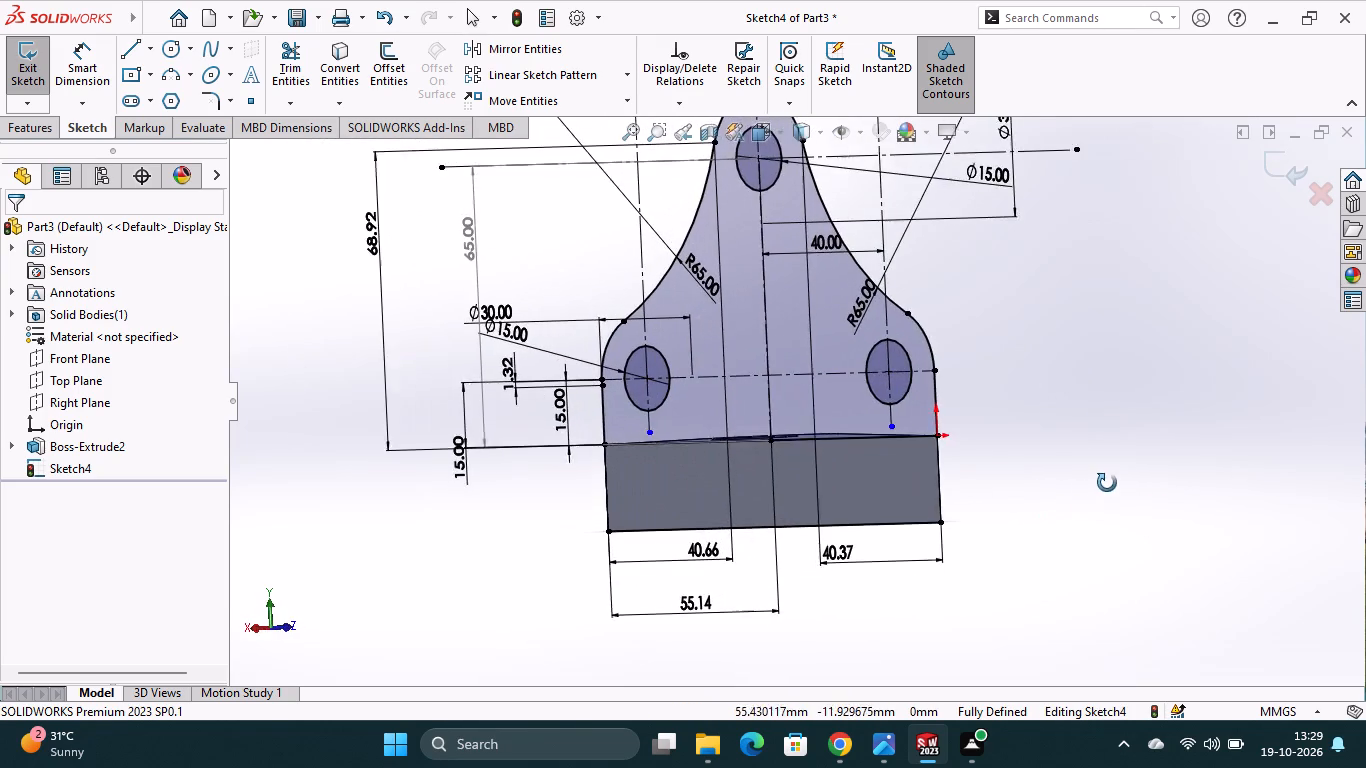
middle_drag(1107, 483, 1132, 504)
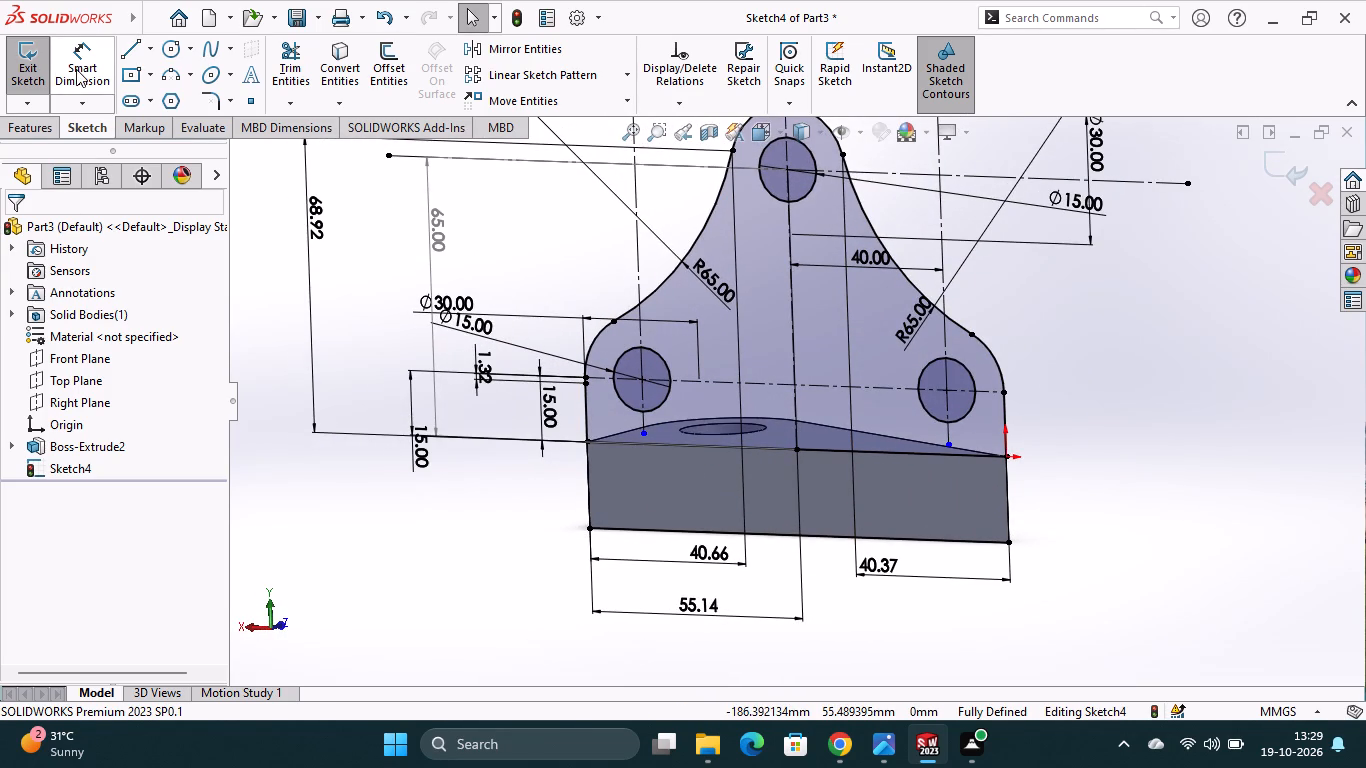
click(46, 124)
click(34, 67)
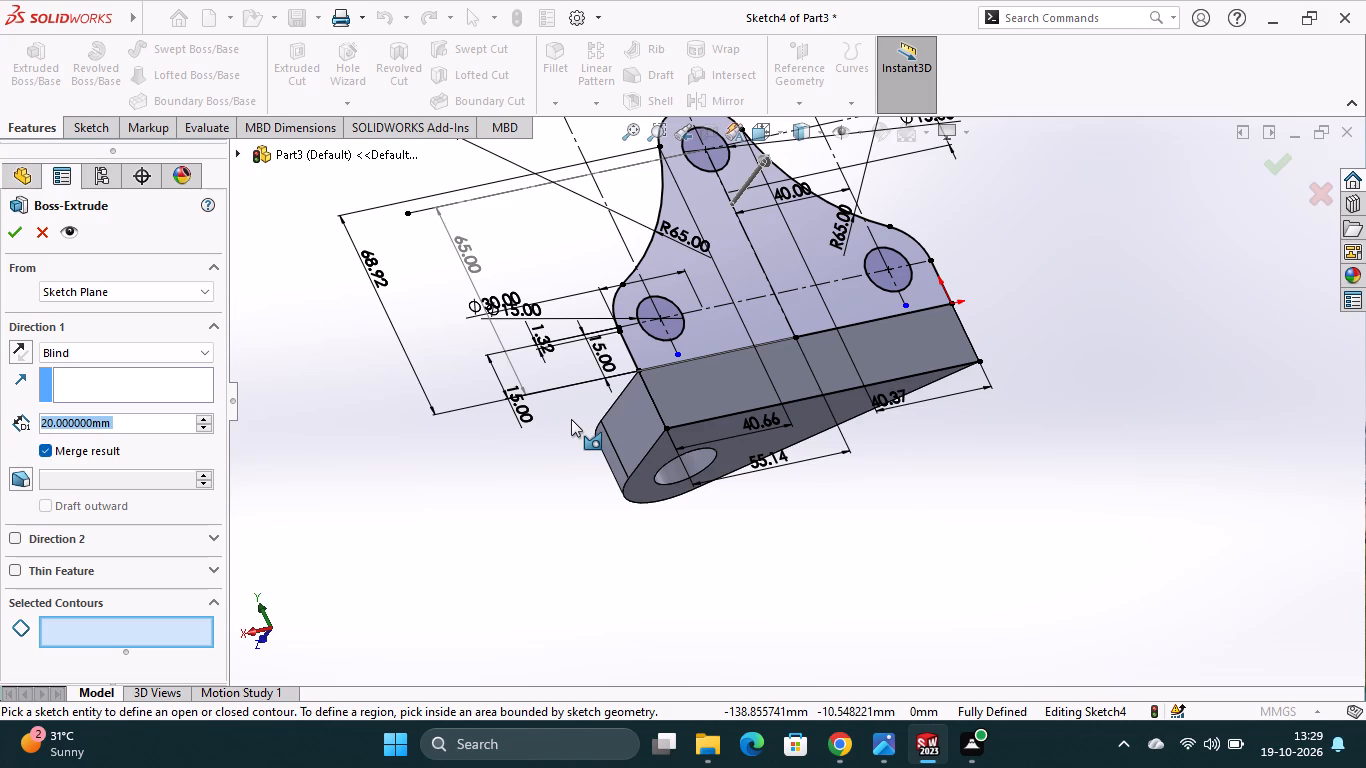
middle_drag(755, 508, 872, 544)
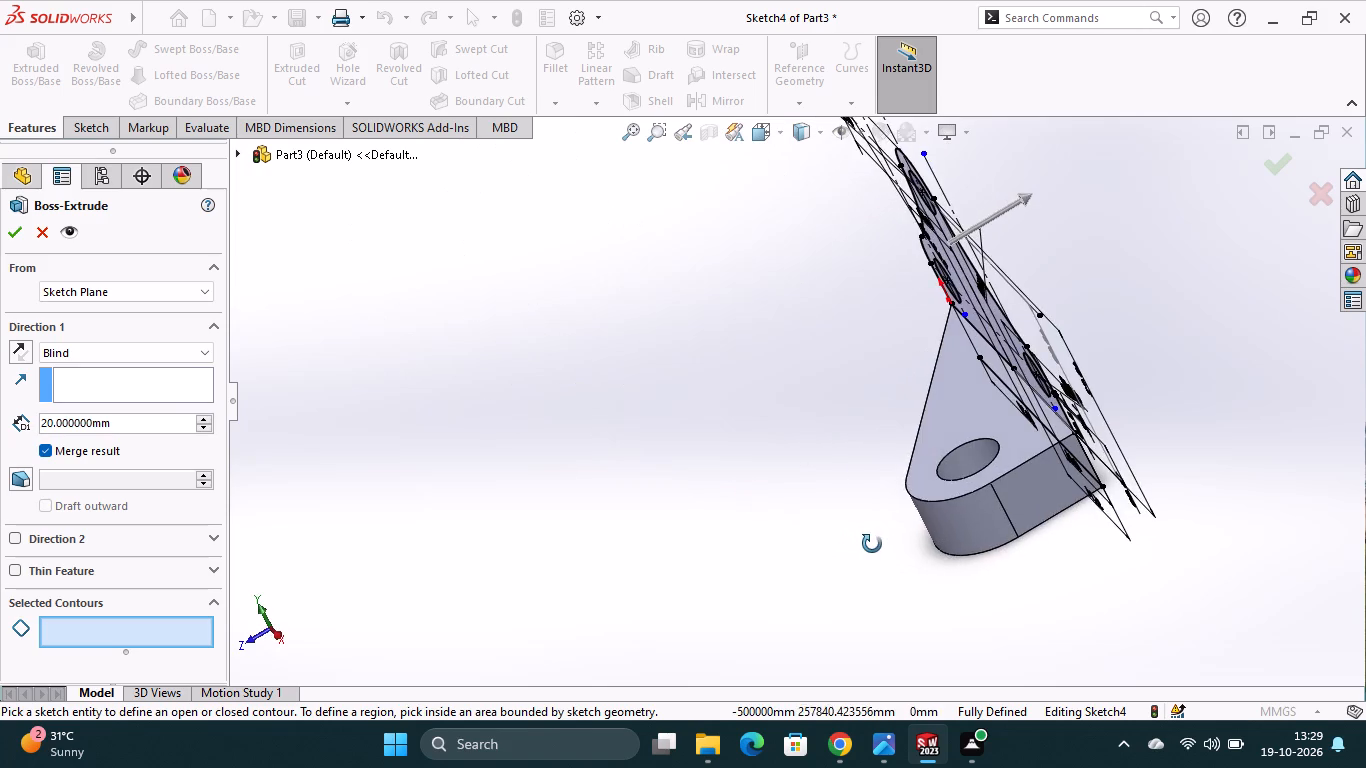
middle_drag(872, 544, 803, 529)
click(862, 326)
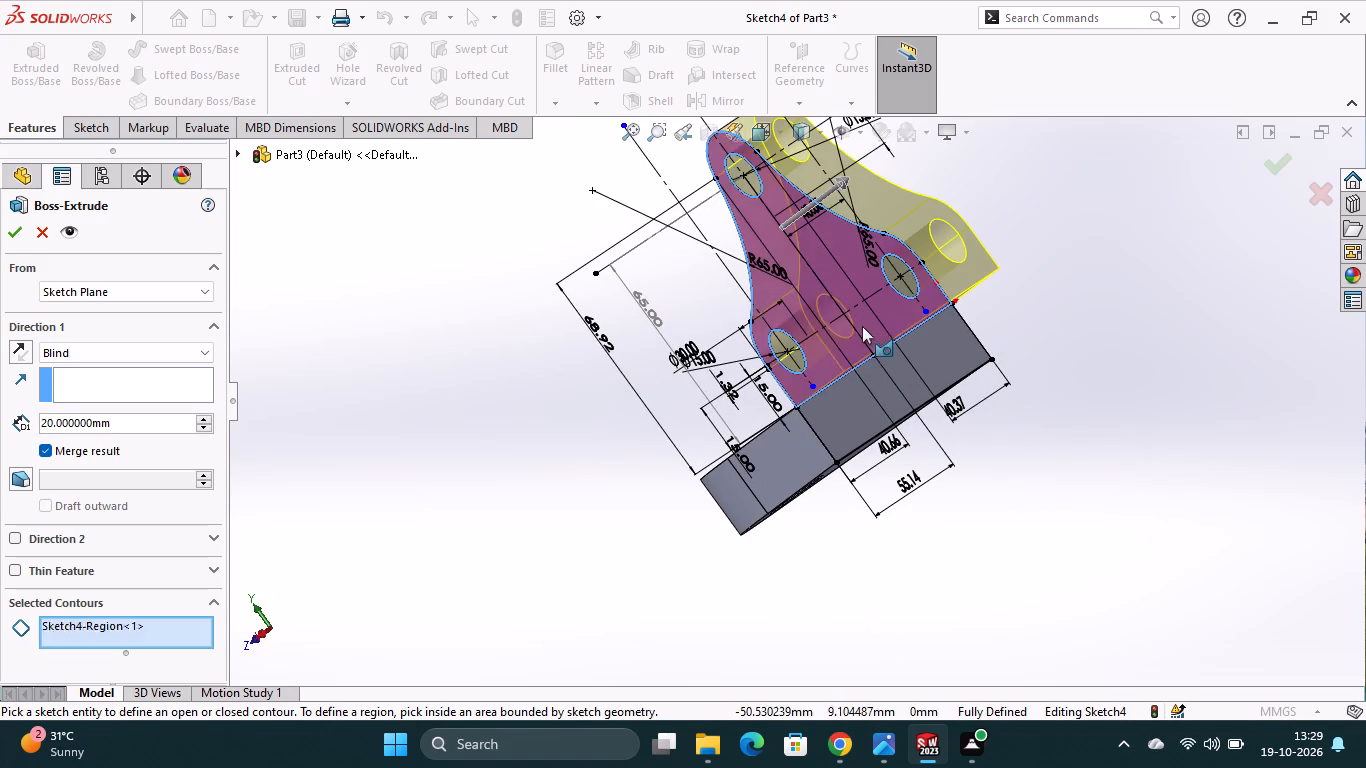
click(842, 408)
middle_drag(982, 497, 1050, 500)
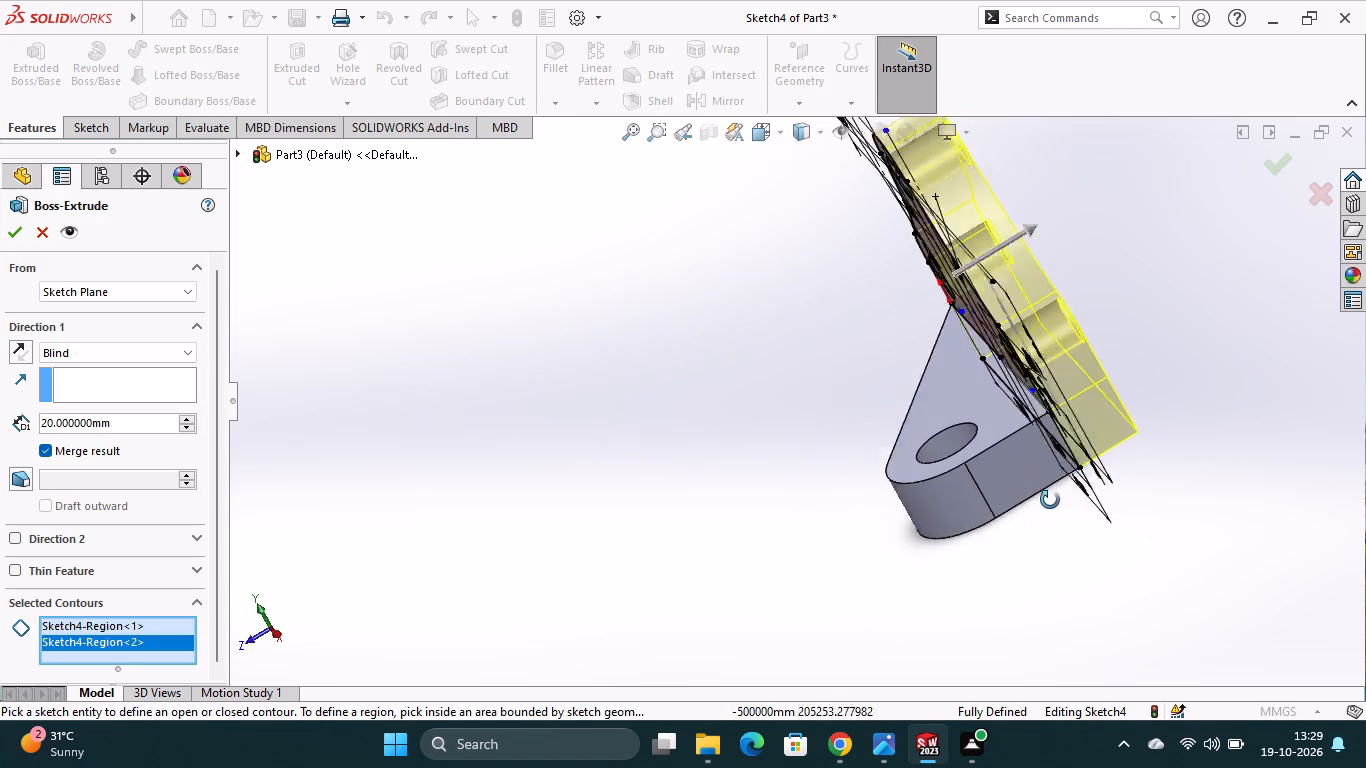
middle_drag(1050, 500, 1061, 494)
drag(117, 420, 75, 416)
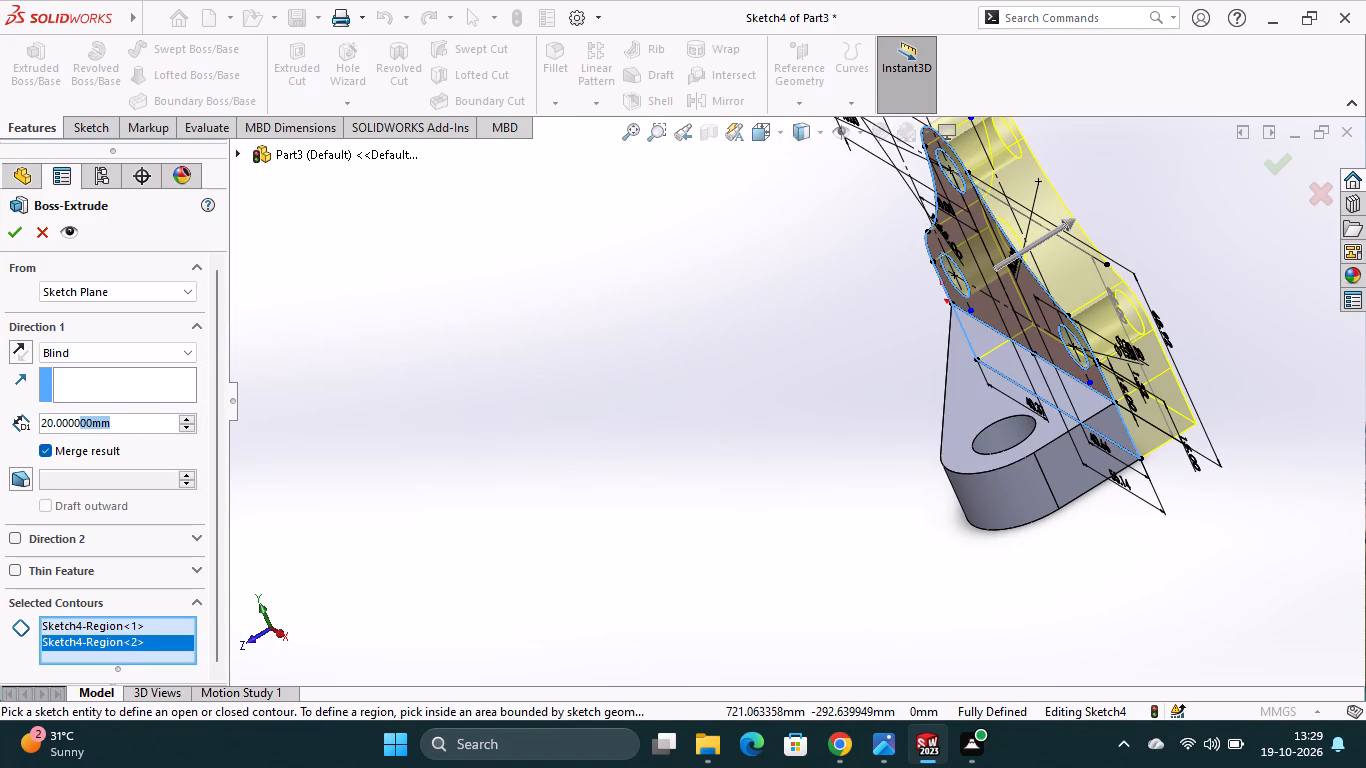
drag(75, 416, 38, 424)
text(15)
key(Return)
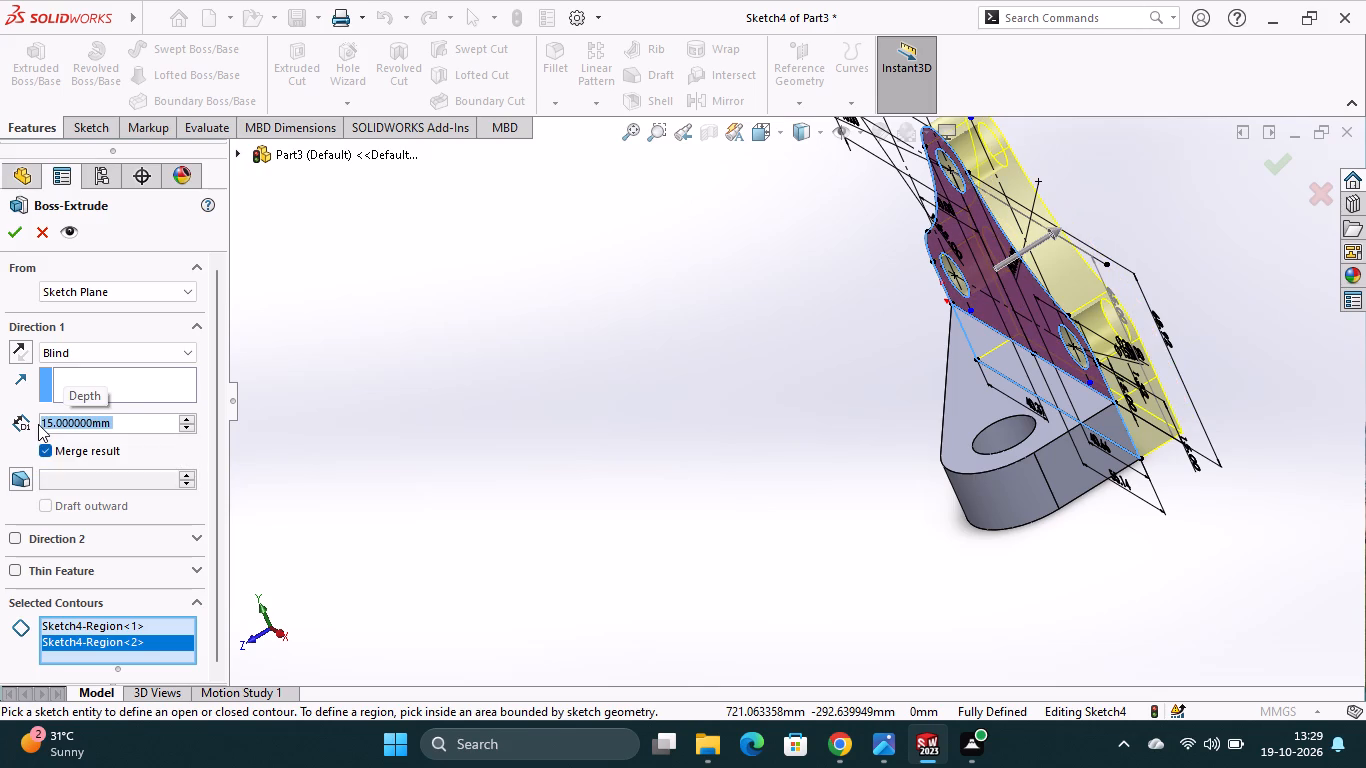
click(7, 229)
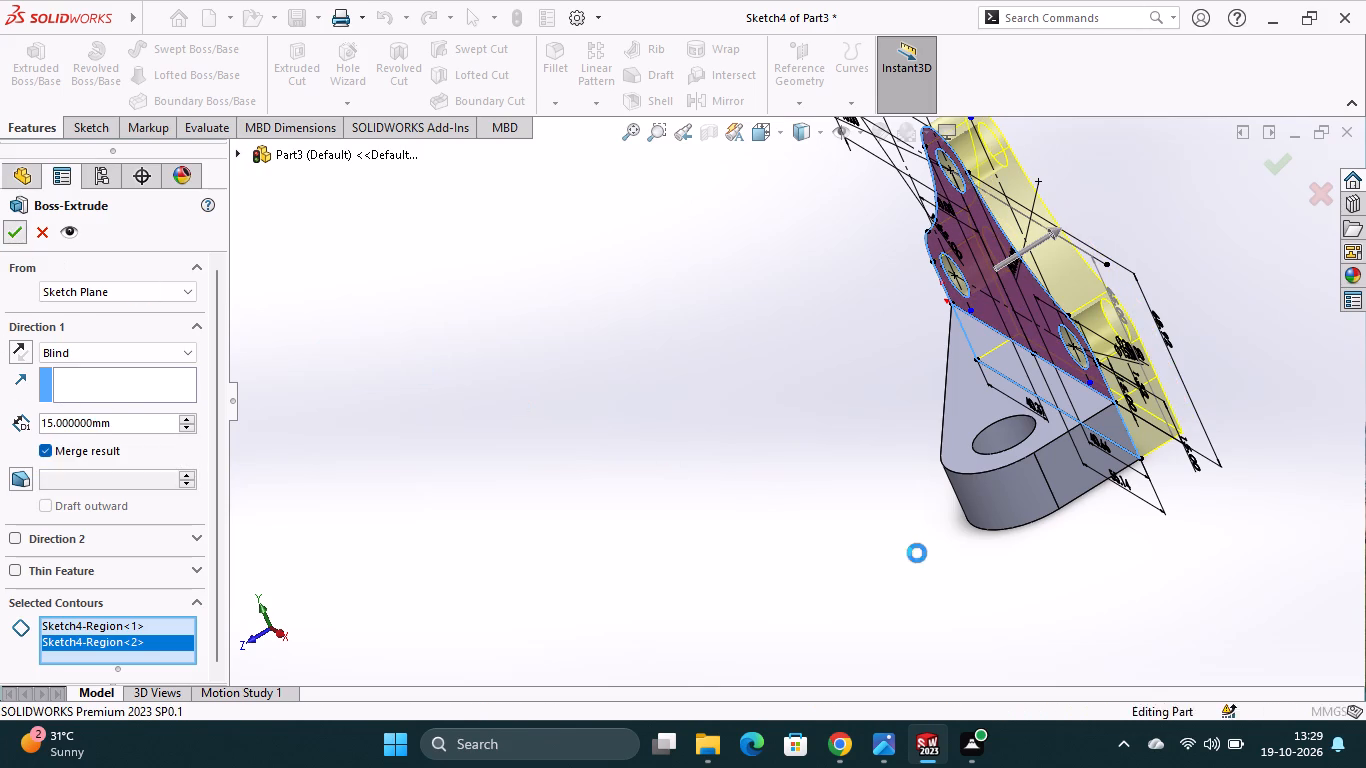
Examine the finished bracket in the isometric, top, front and right views, ending in isometric.
middle_drag(1031, 617, 1128, 562)
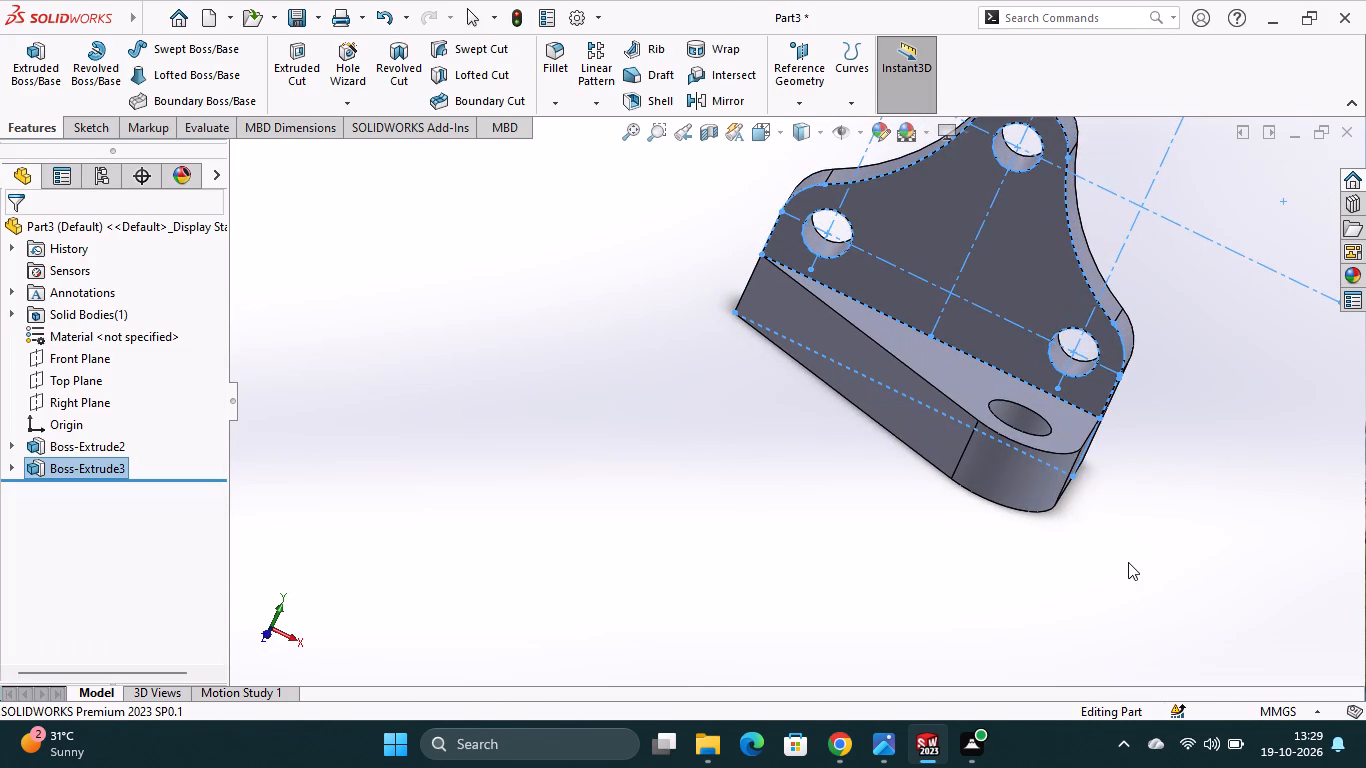
scroll(1159, 534, up, 4)
key(Escape)
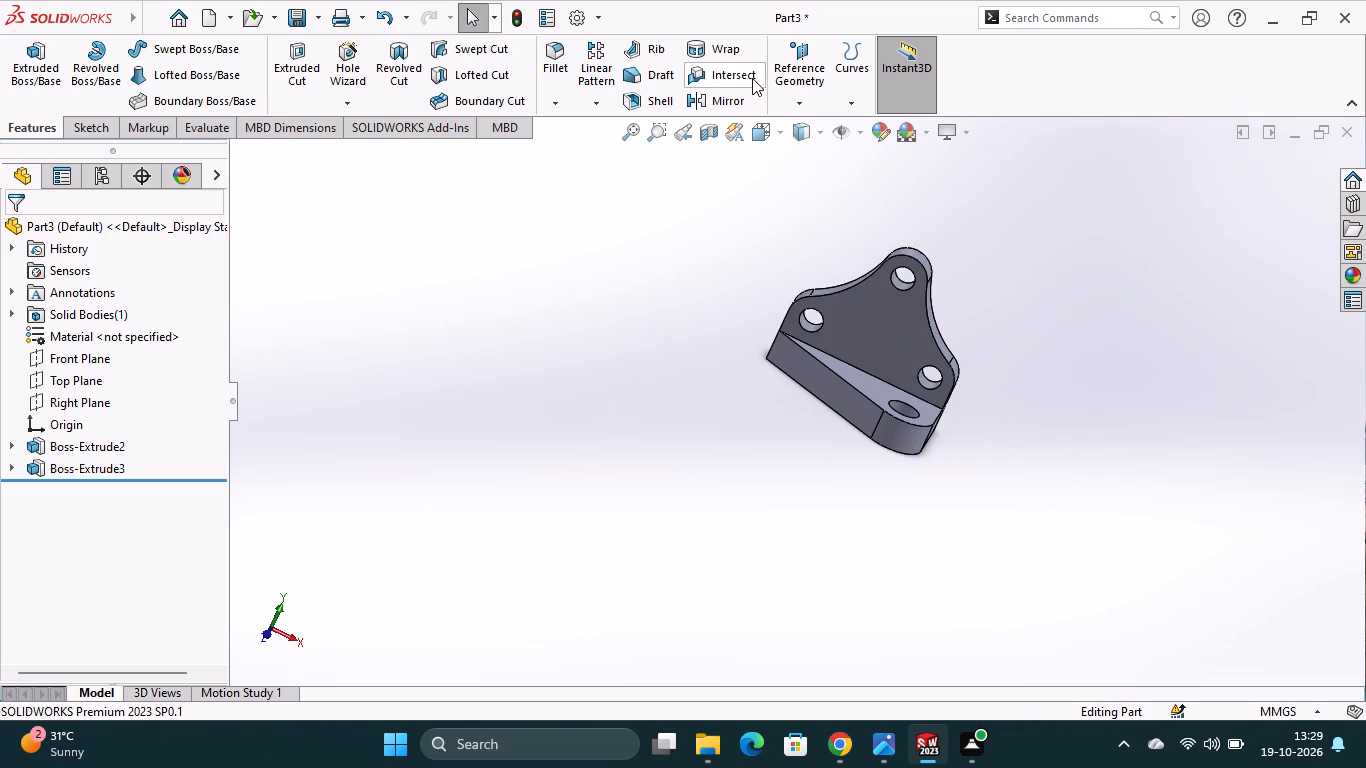
click(780, 140)
click(877, 196)
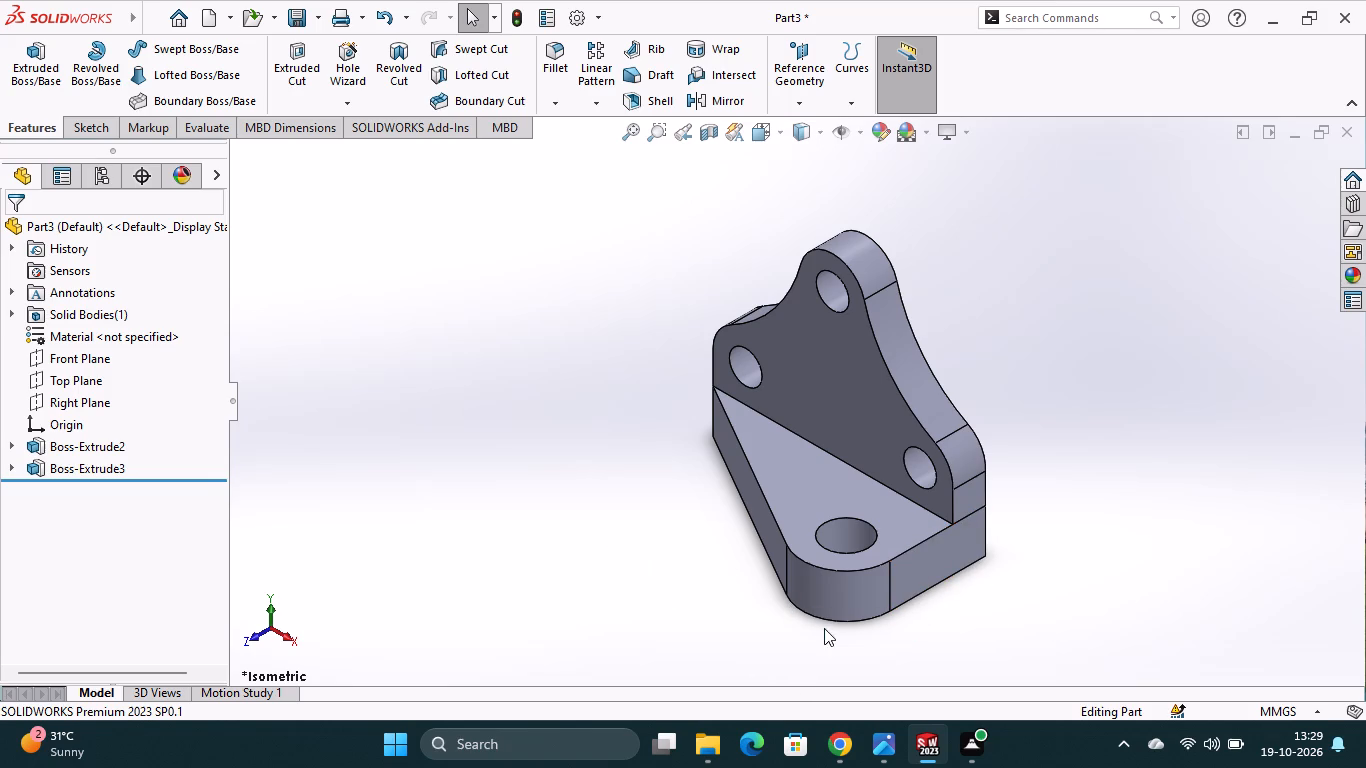
scroll(826, 527, up, 1)
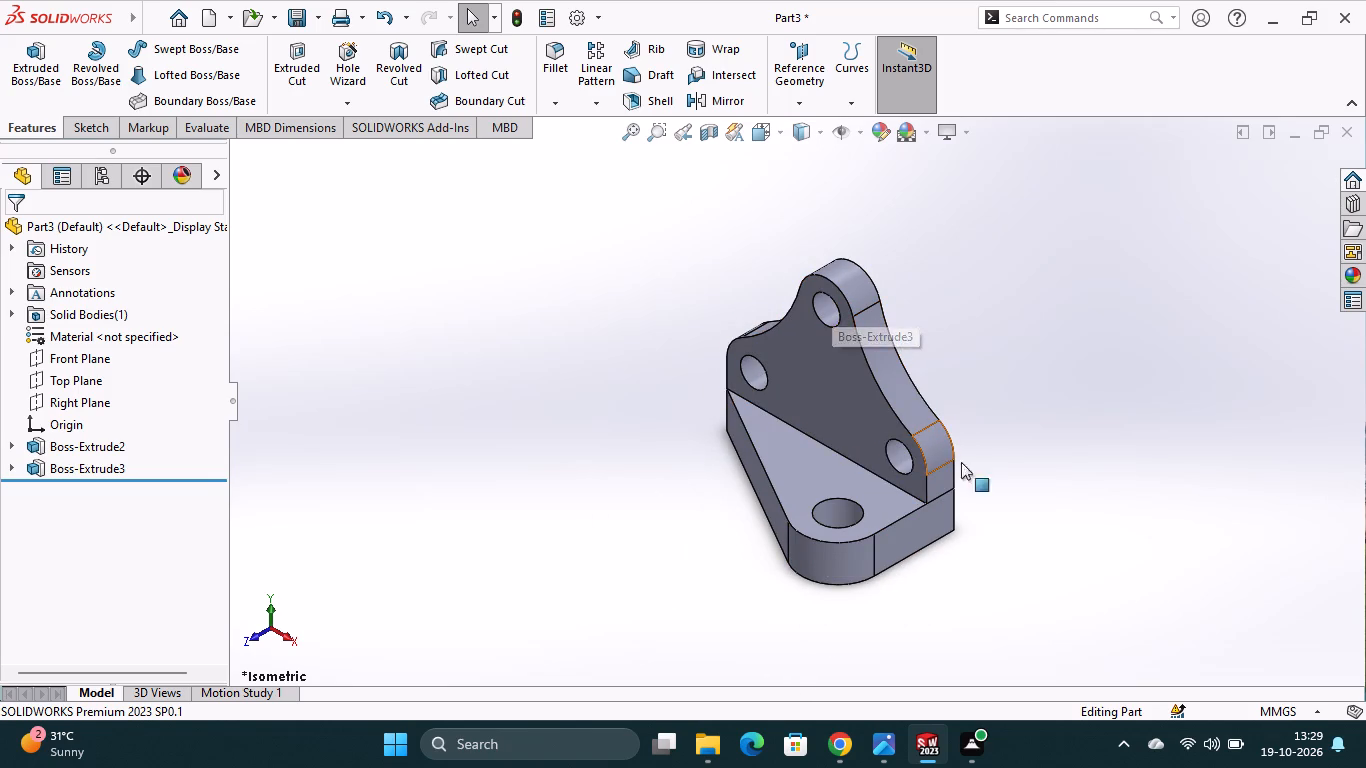
click(784, 136)
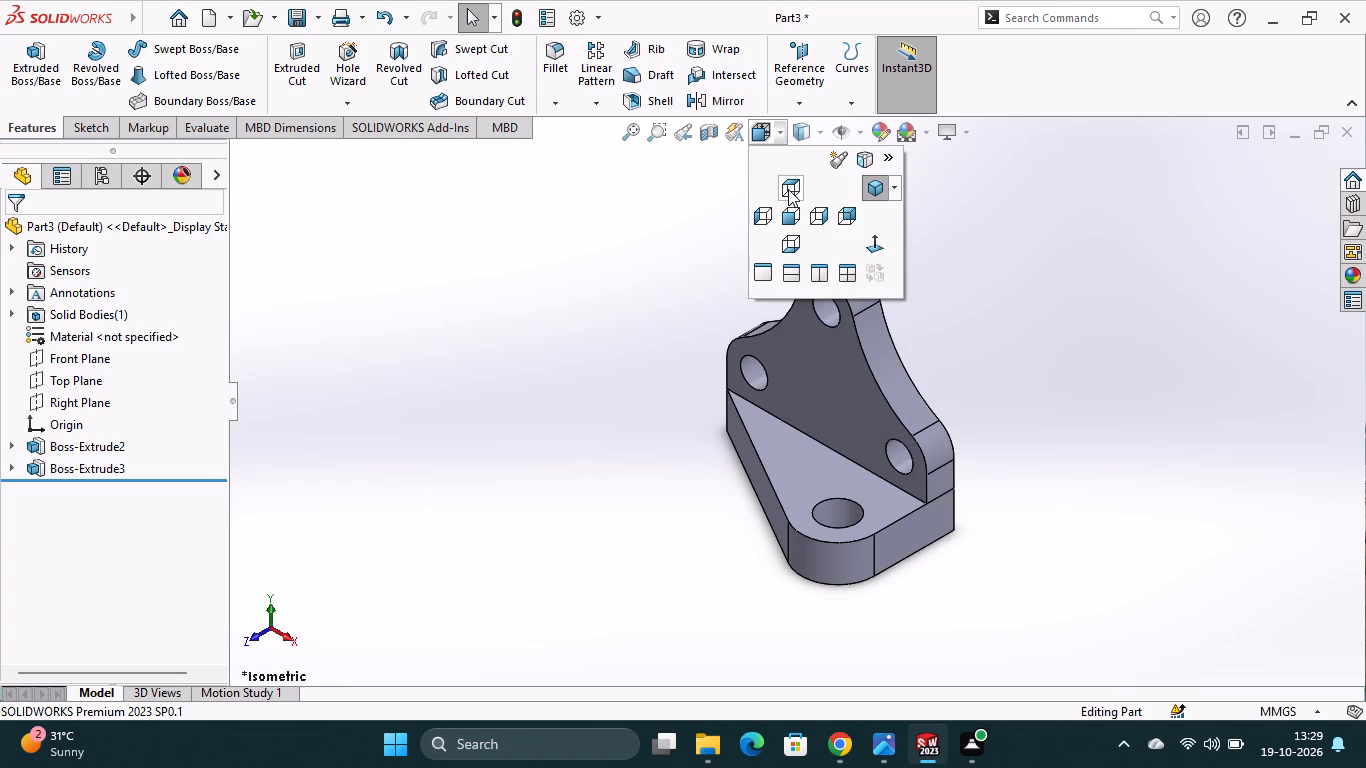
click(788, 189)
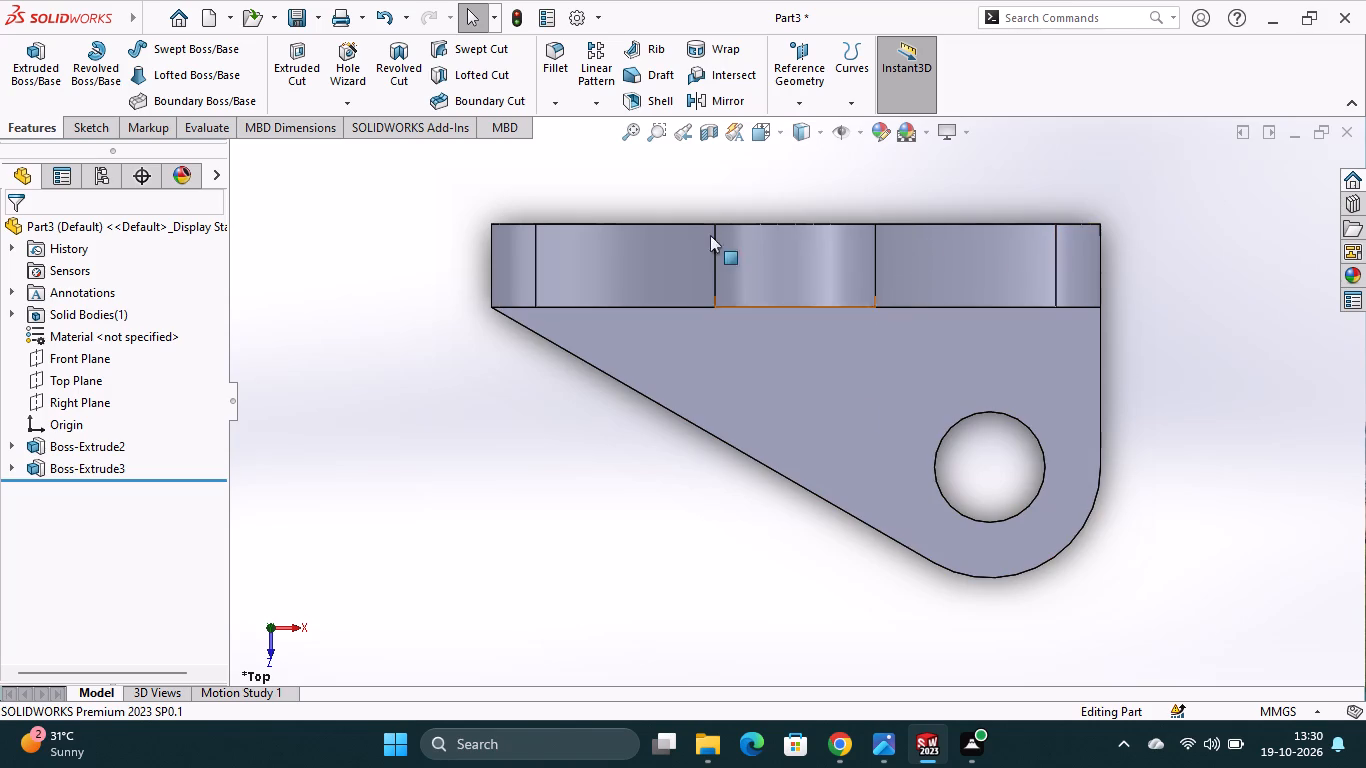
click(782, 141)
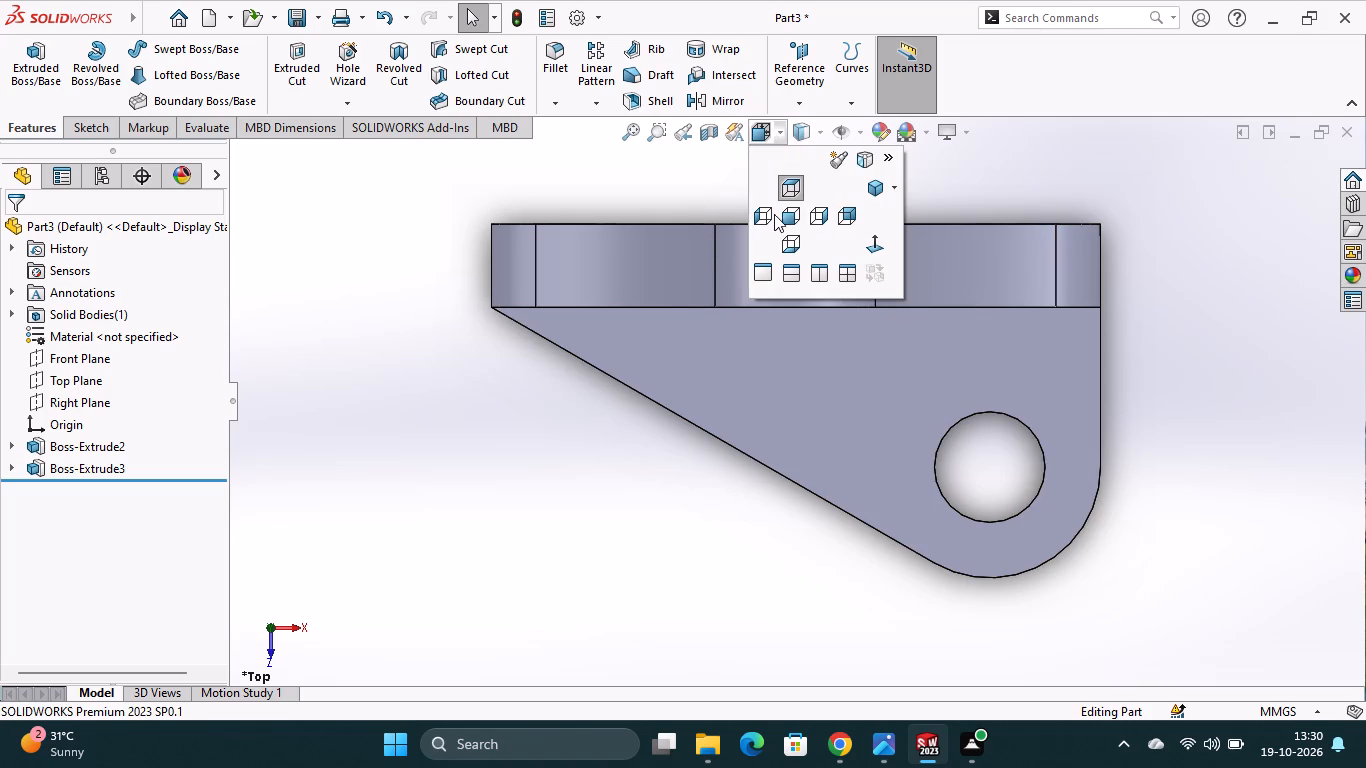
click(791, 215)
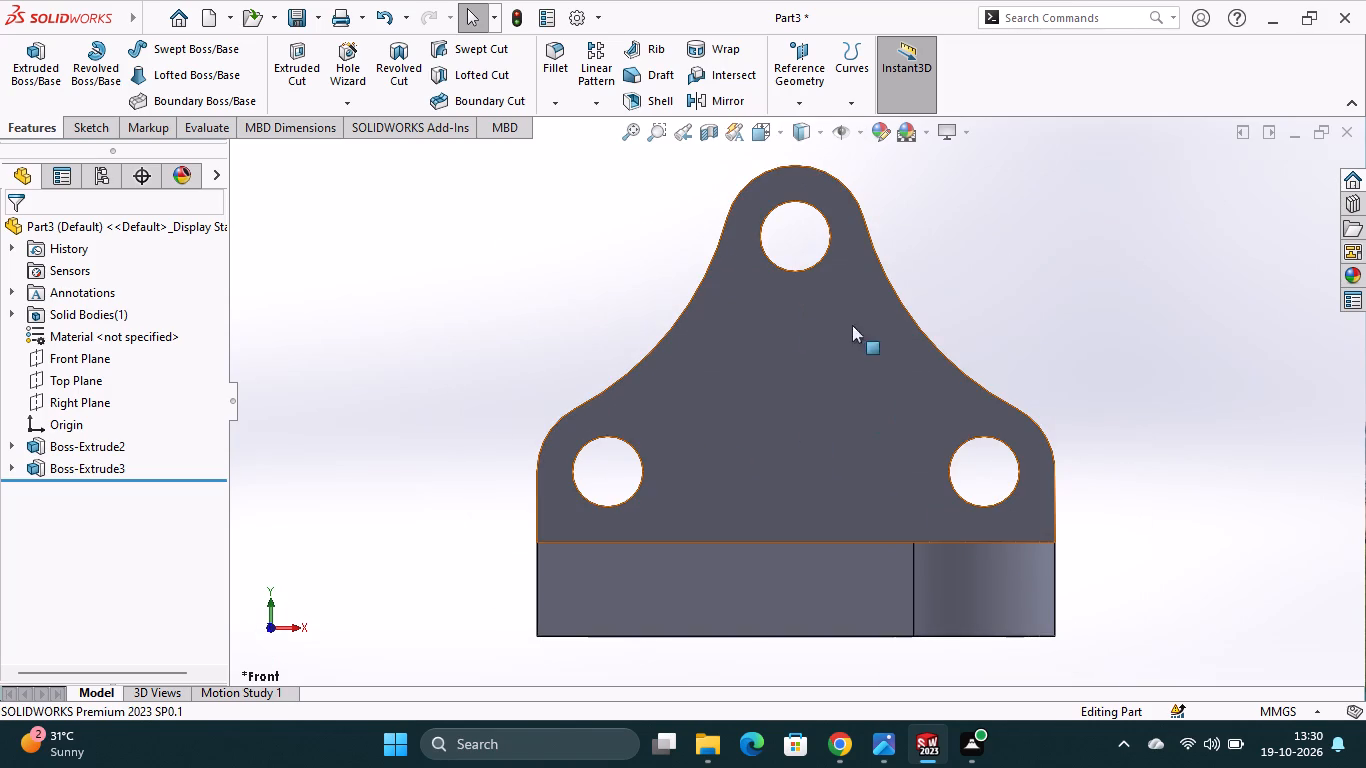
click(778, 138)
click(818, 220)
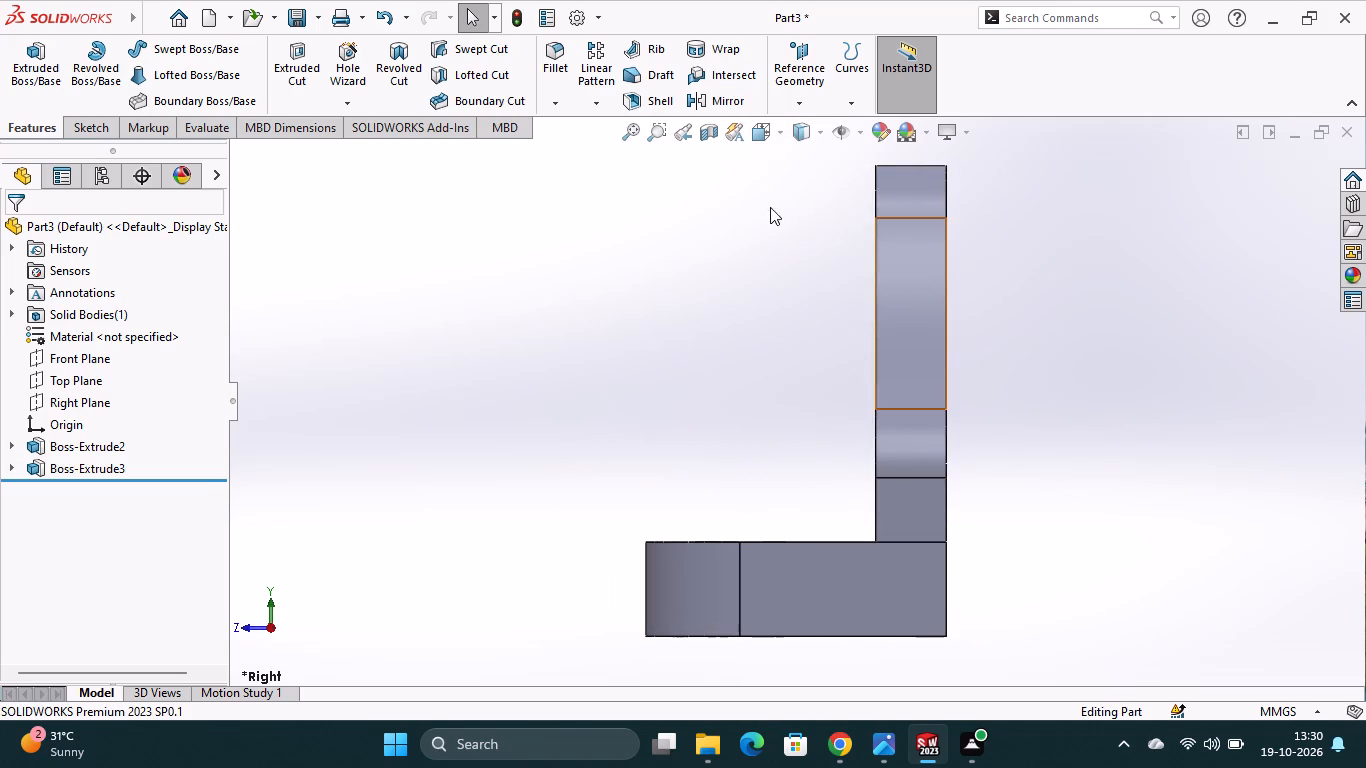
click(783, 141)
click(871, 199)
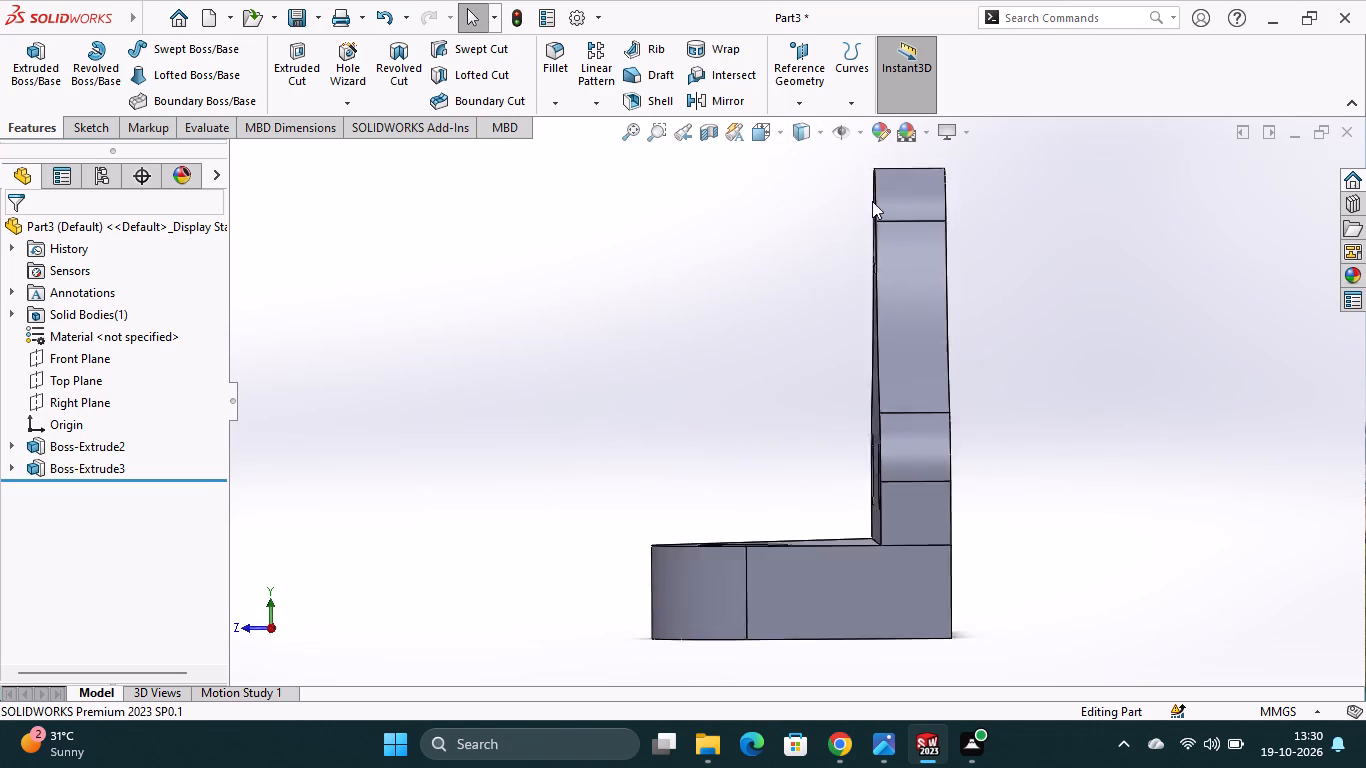
Save the bracket as a SOLIDWORKS part named Part5 in the Solidworks folder.
key(ctrl+s)
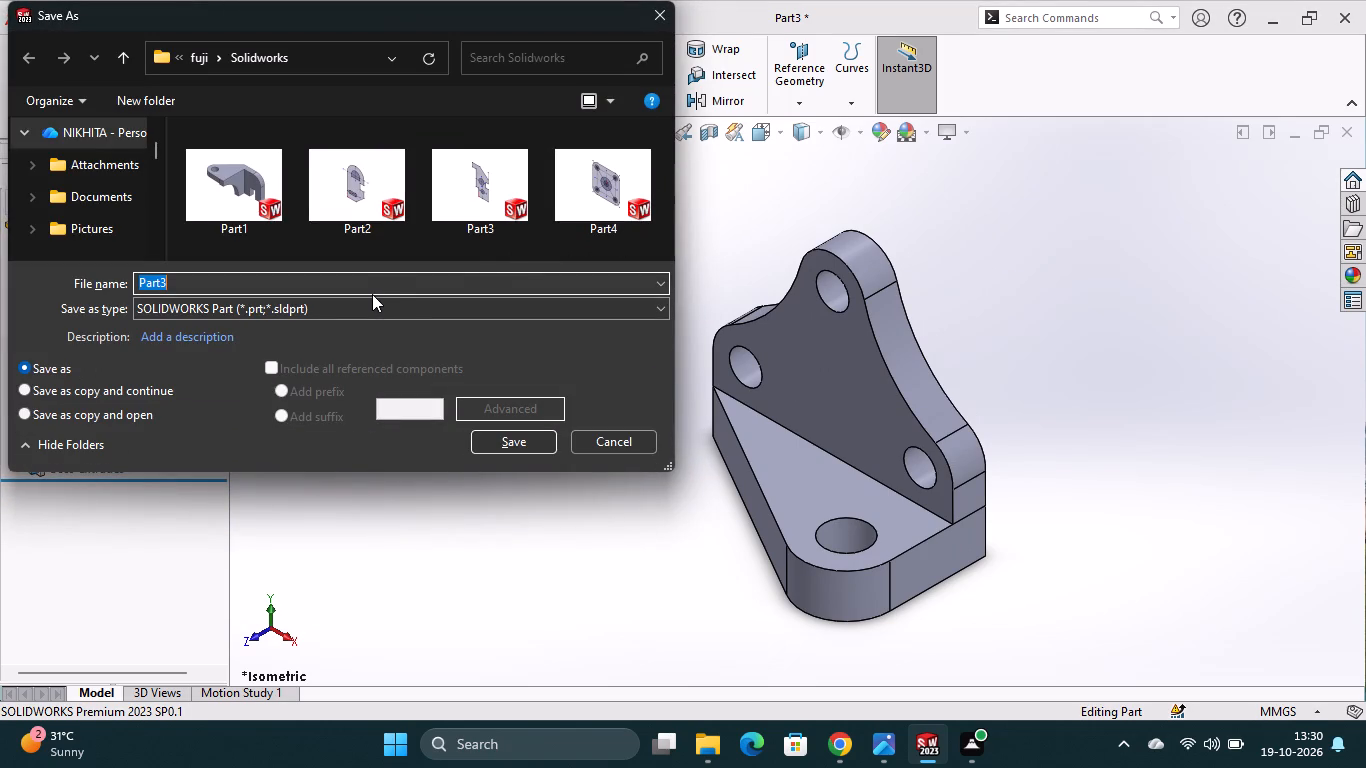
key(BackSpace)
key(p)
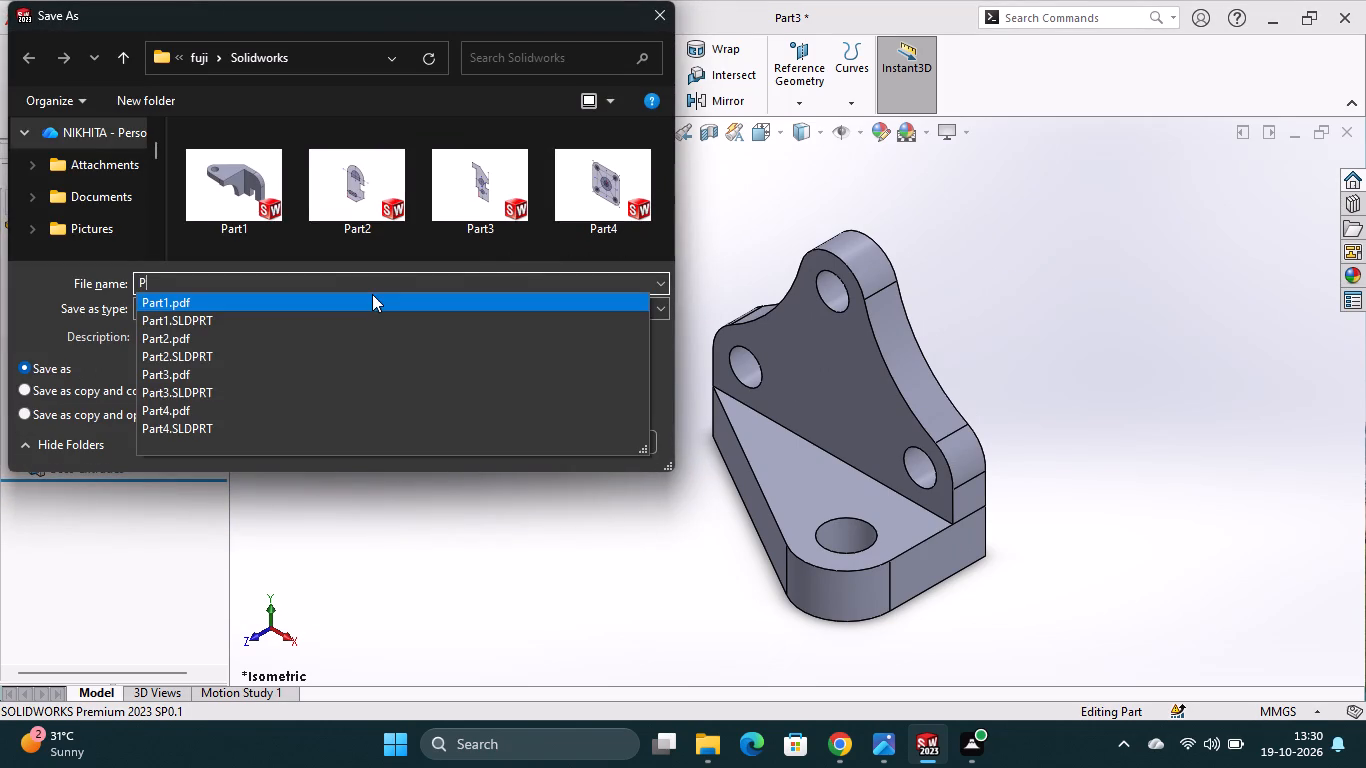
text(art)
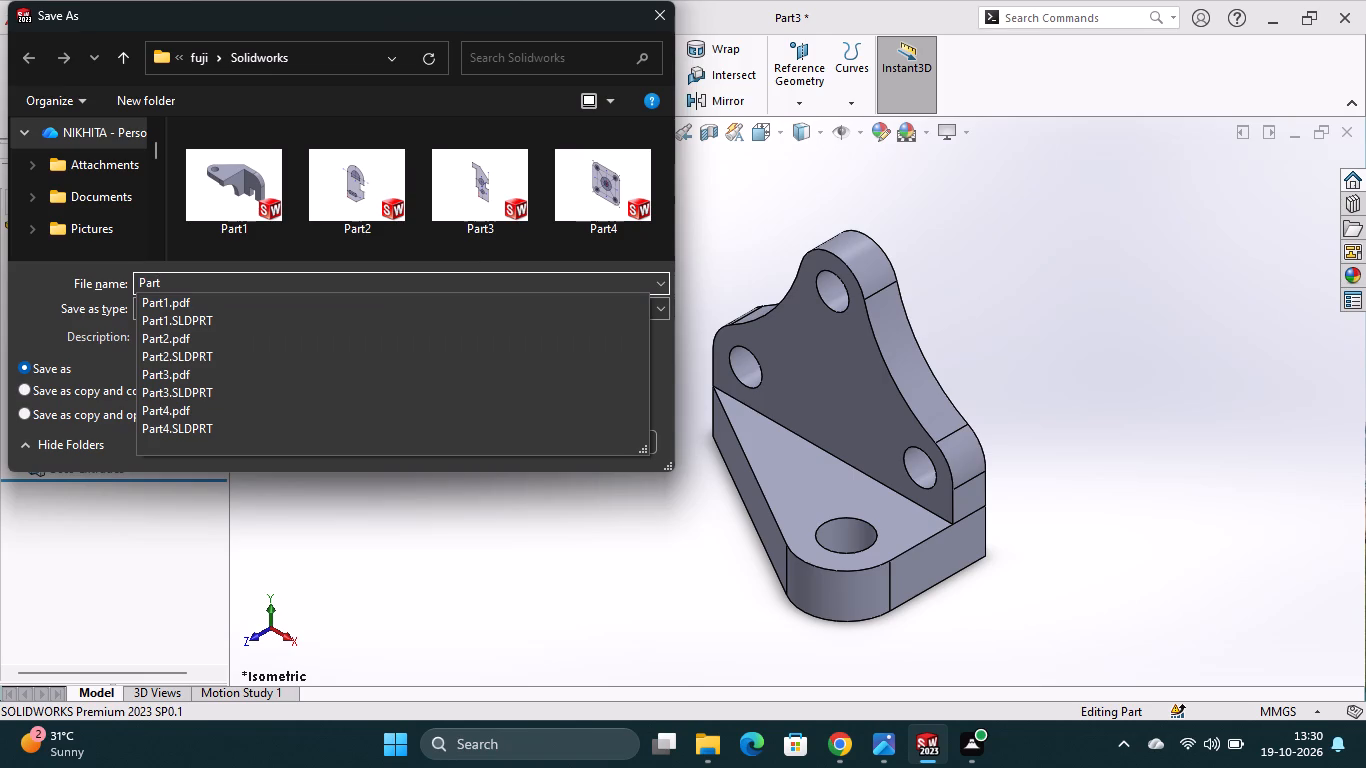
key(5)
key(Return)
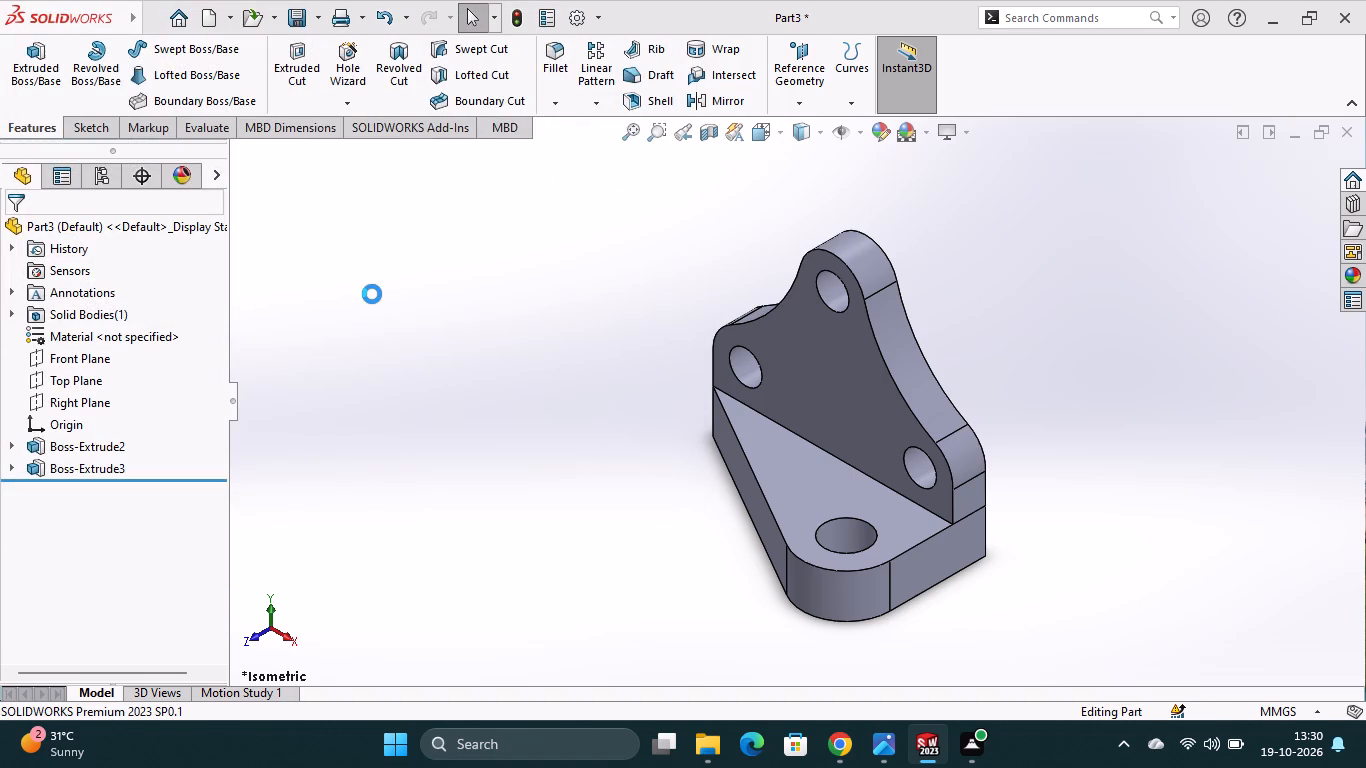
Save a PDF copy of the bracket in isometric view as Part5, in Adobe Portable Document Format, without the 3D PDF option.
scroll(372, 294, up, 2)
click(323, 16)
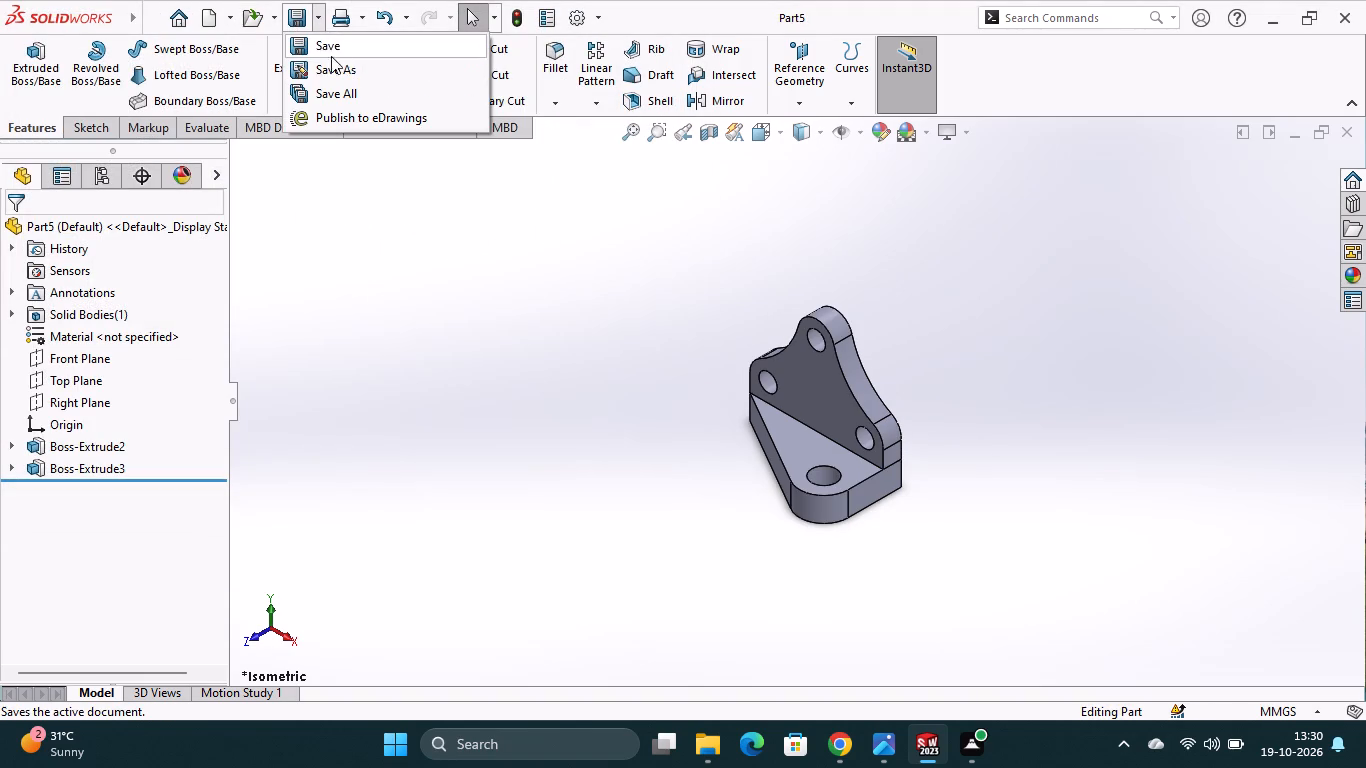
click(334, 71)
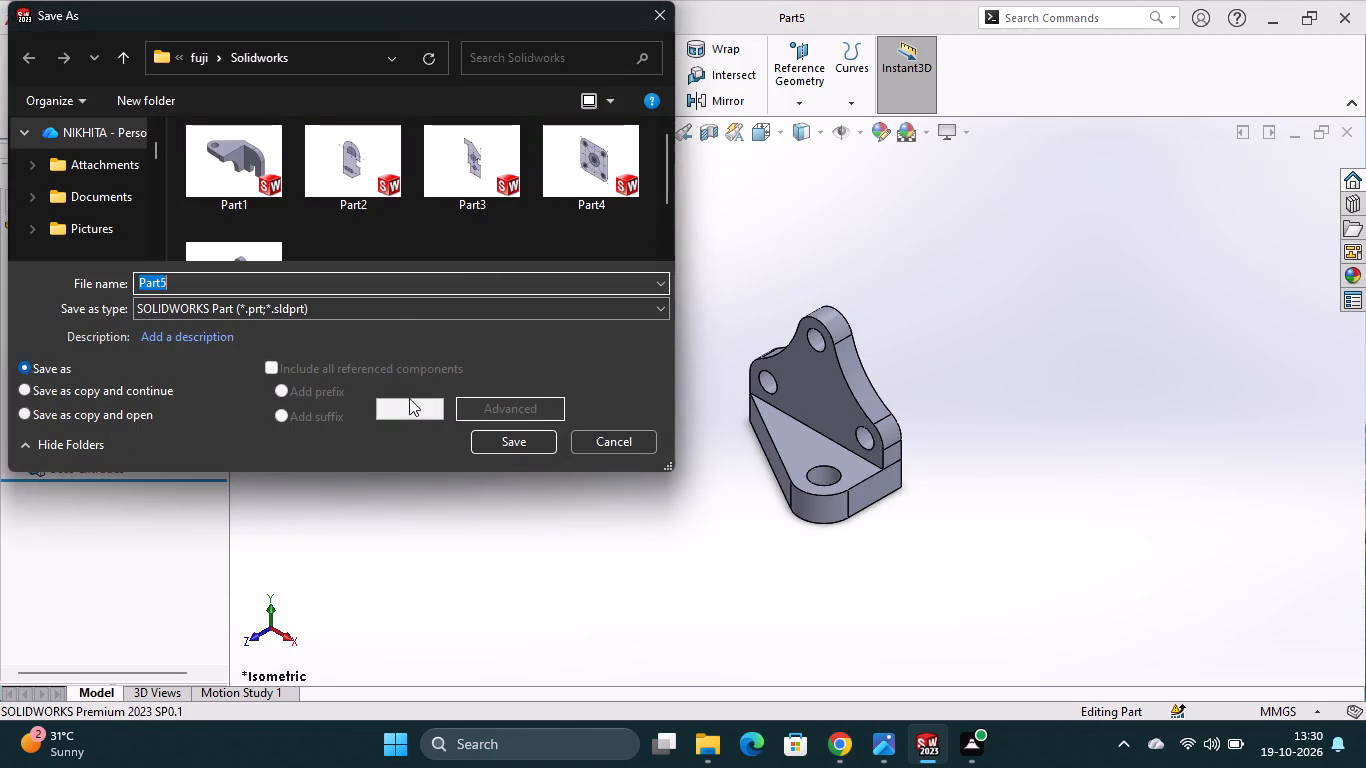
click(389, 310)
click(404, 120)
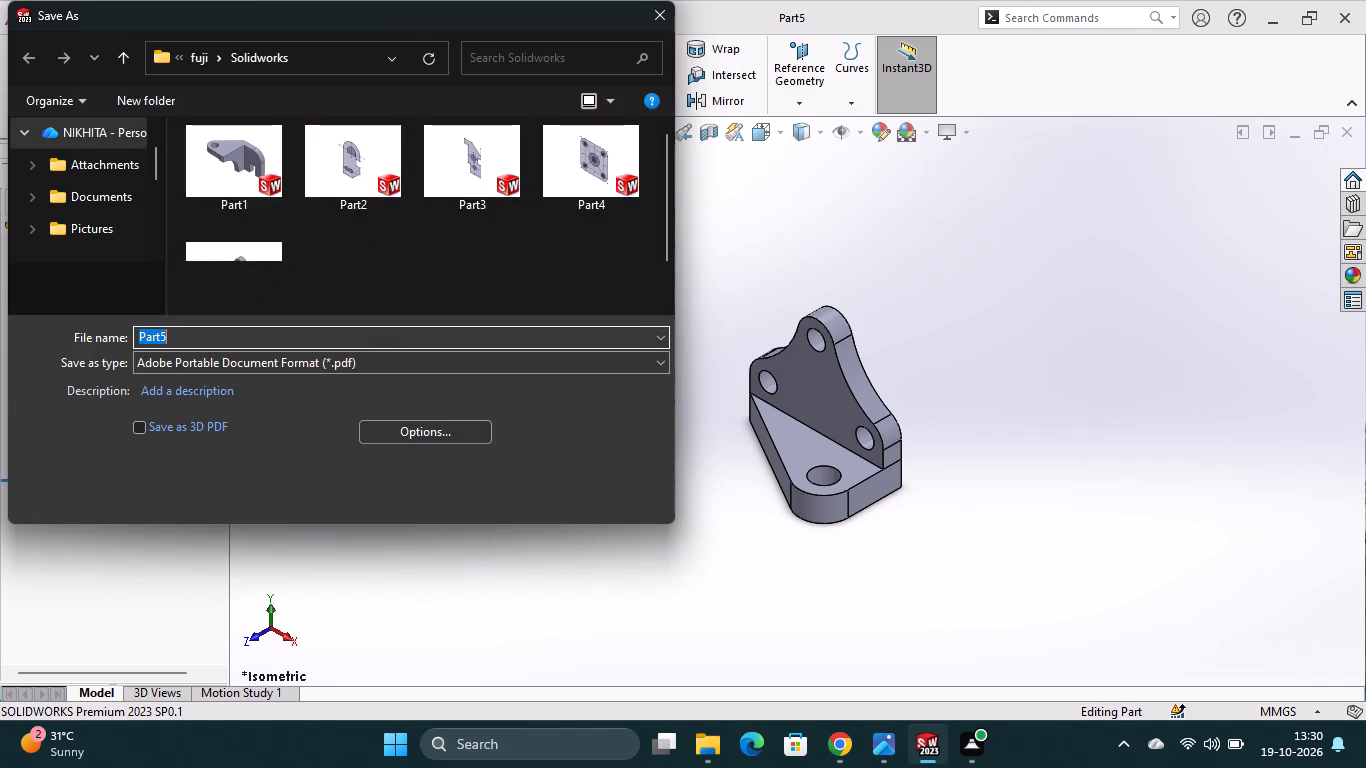
click(489, 492)
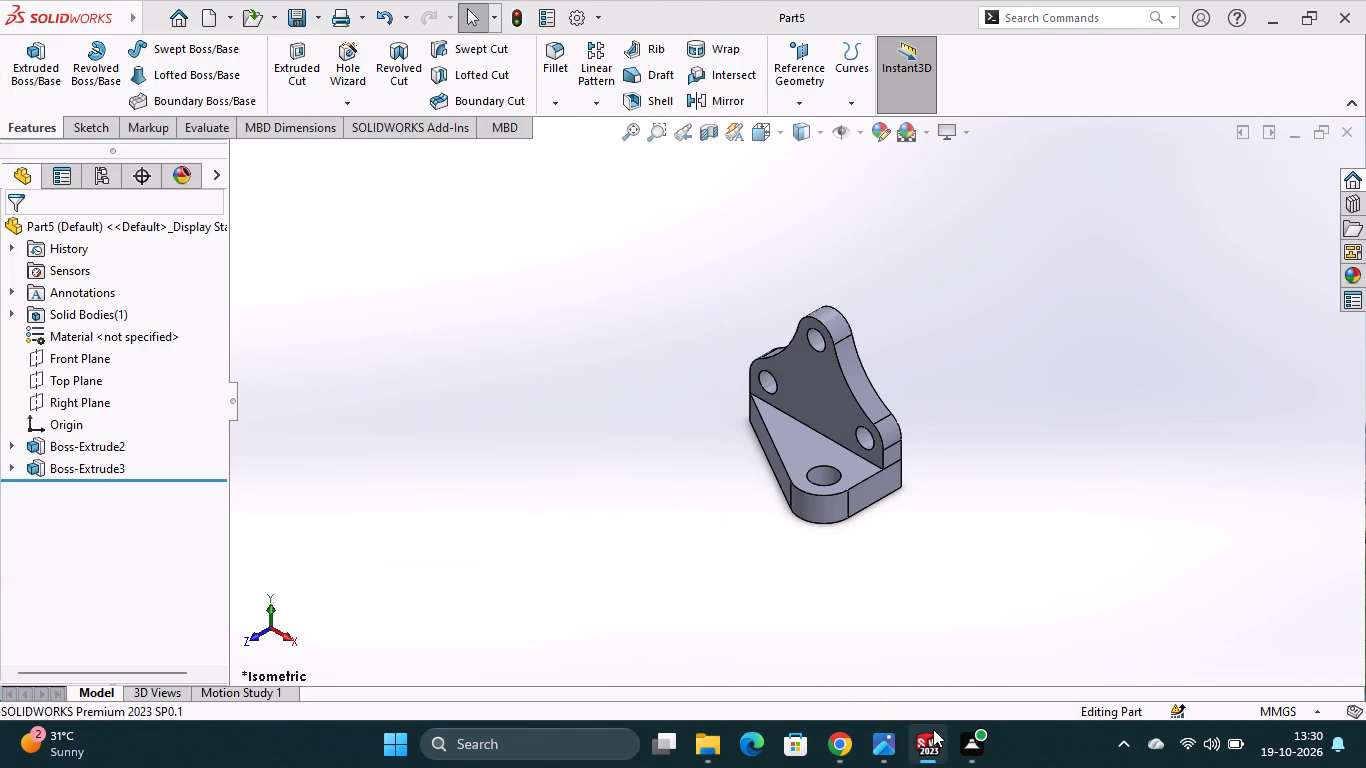